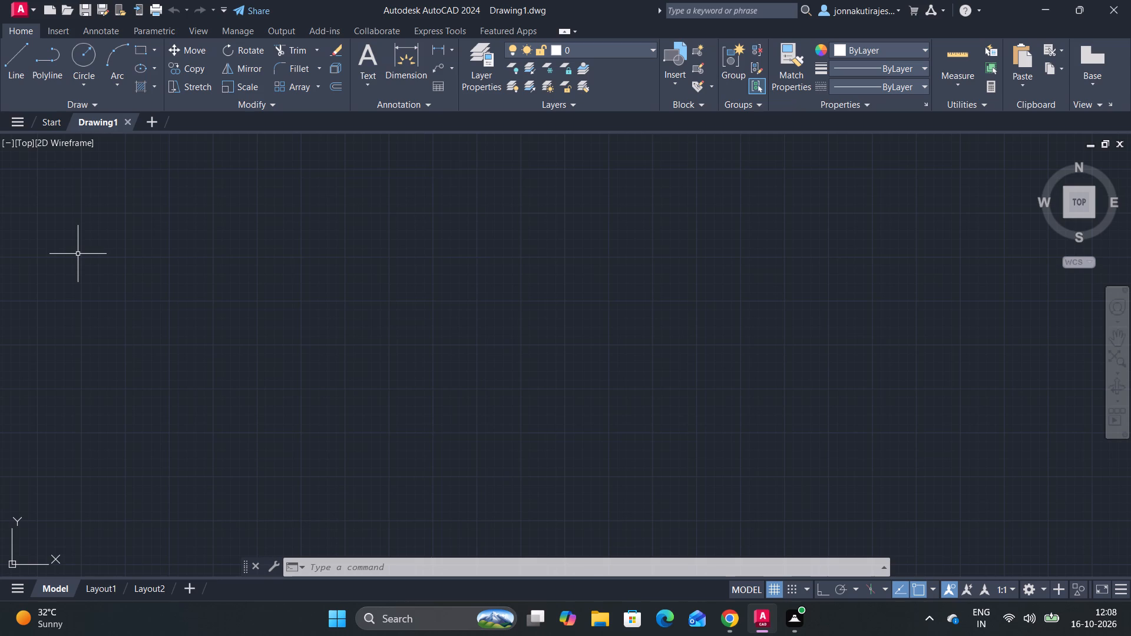
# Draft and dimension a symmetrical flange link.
# Turn on logging of the command history to a file with LOGFILEON.
pyautogui.write('lo')
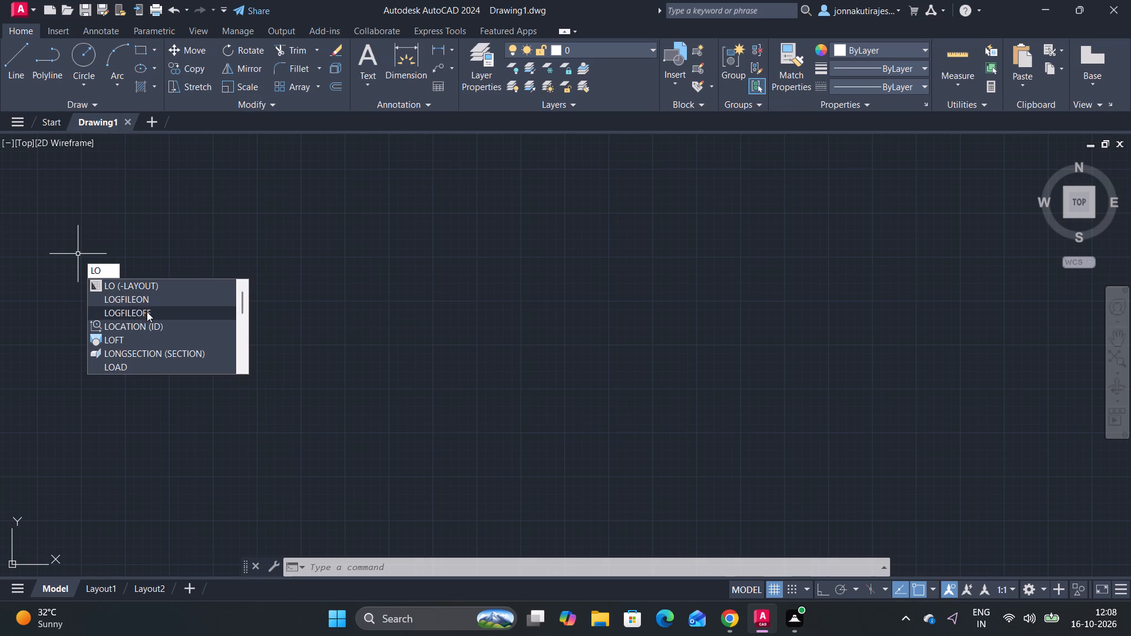
pyautogui.click(145, 294)
pyautogui.moveTo(431, 343); pyautogui.dragTo(499, 343)
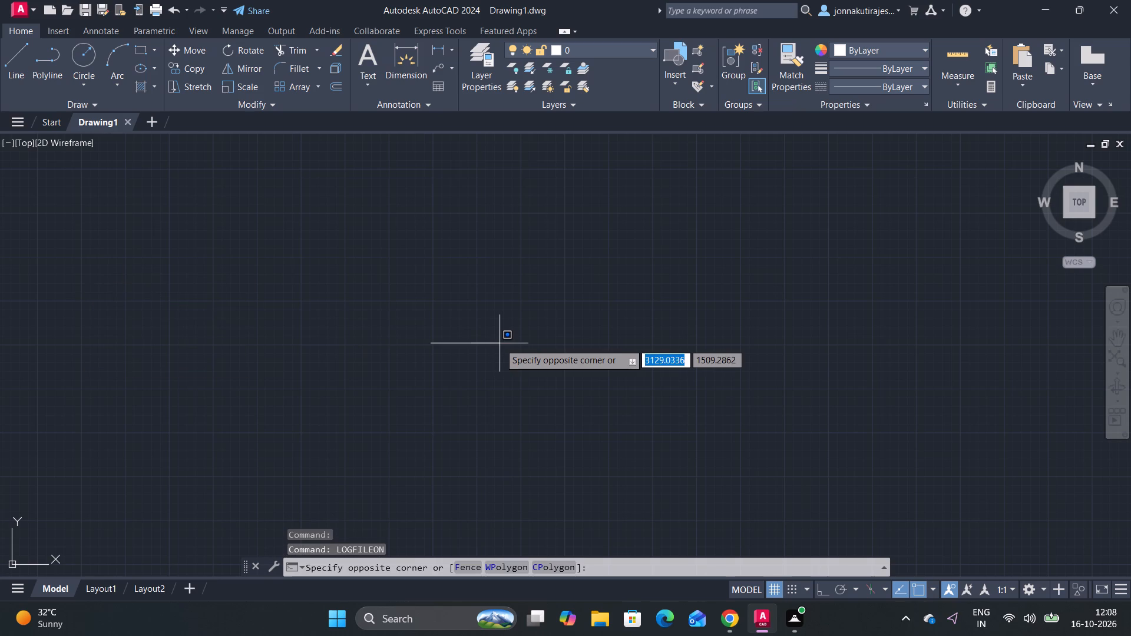
# Configure the drawing units with a precision of 0.00 for both decimal lengths and decimal-degree angles.
pyautogui.press('u')
pyautogui.press('n')
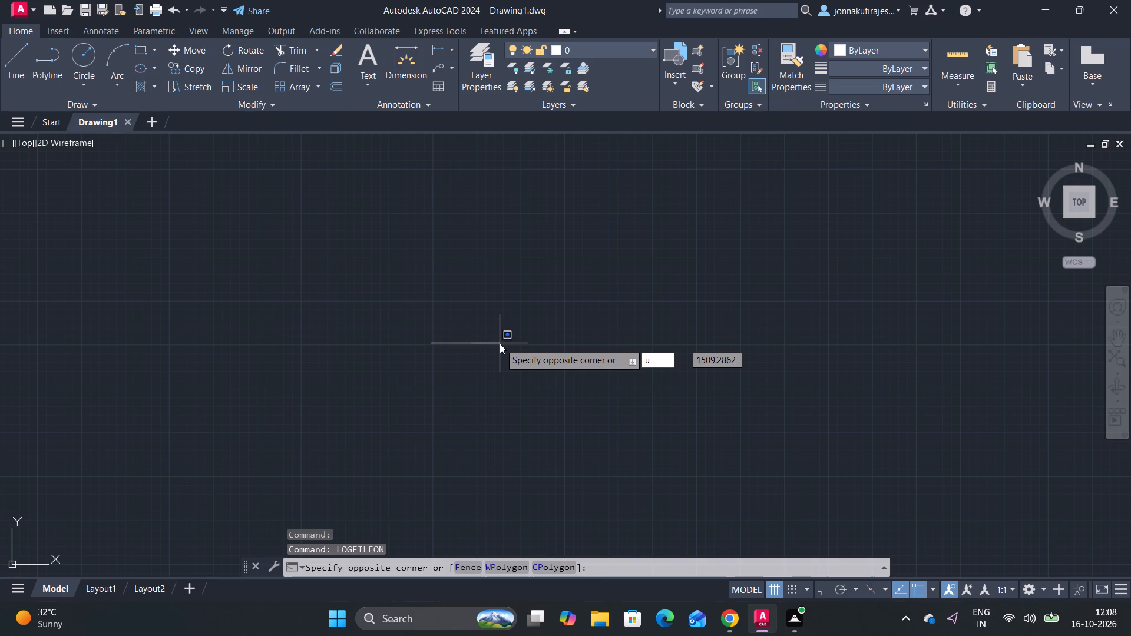
pyautogui.press('Return')
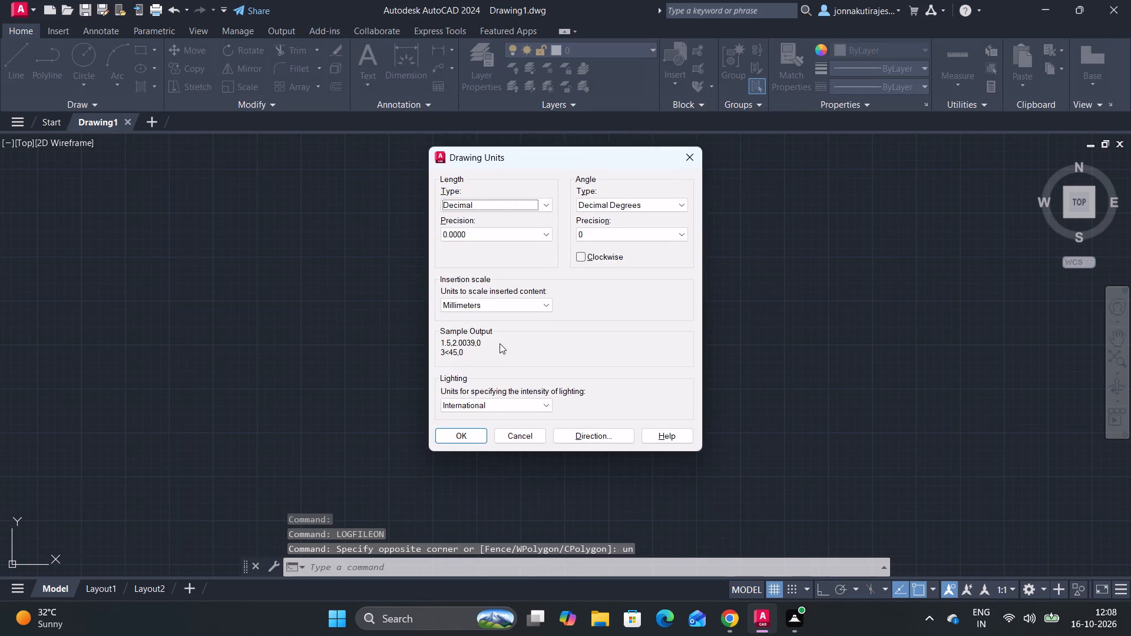
pyautogui.click(510, 228)
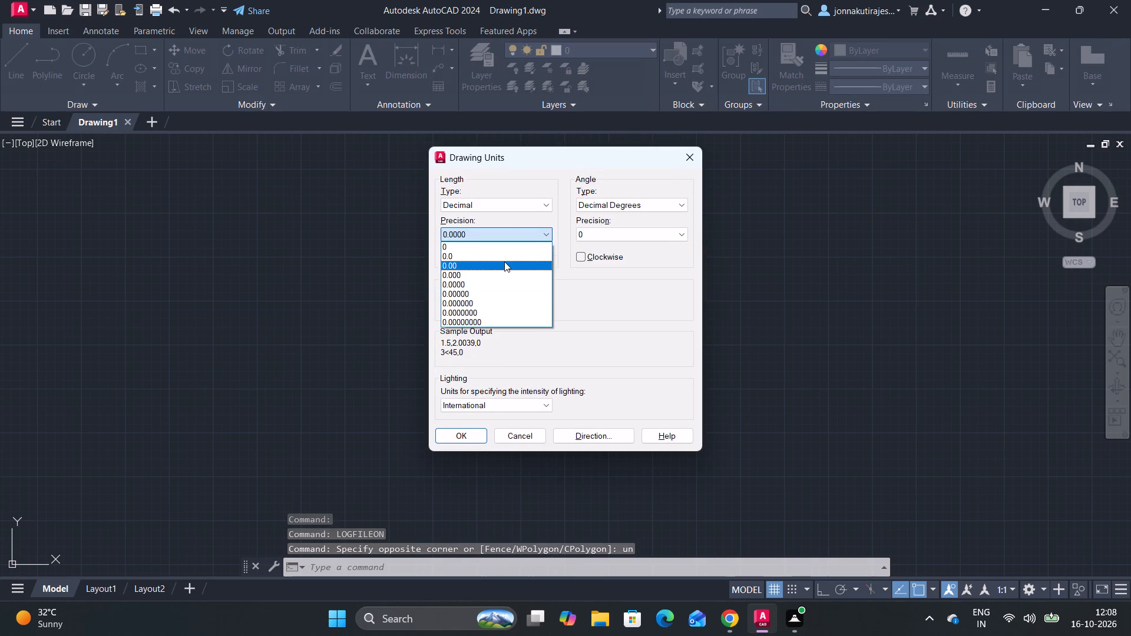
pyautogui.click(504, 261)
pyautogui.click(606, 231)
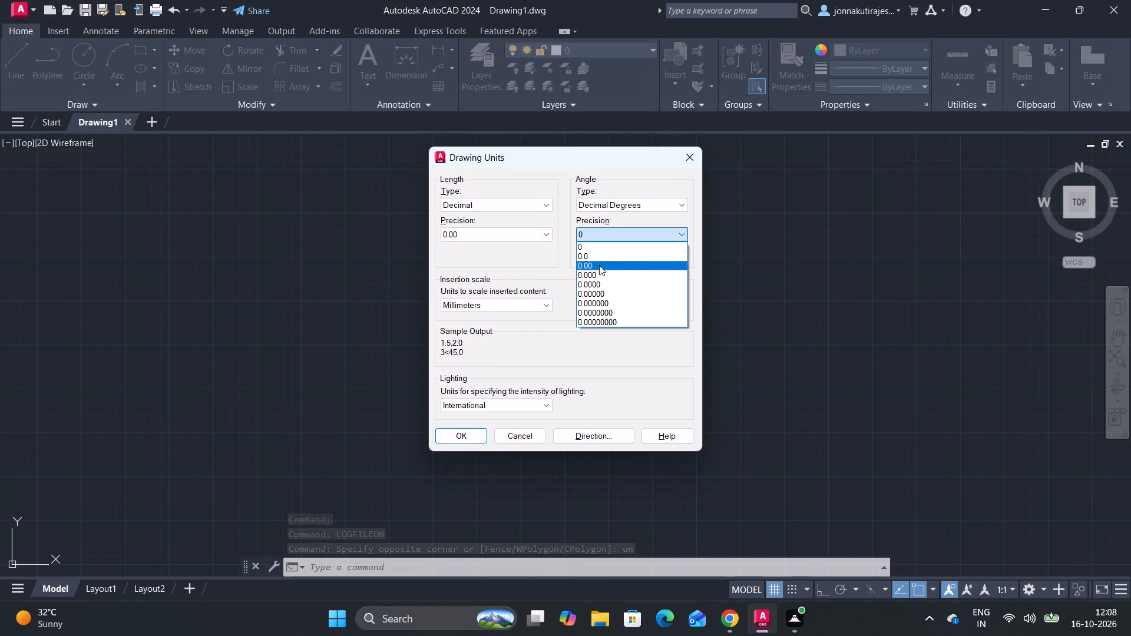
pyautogui.click(599, 265)
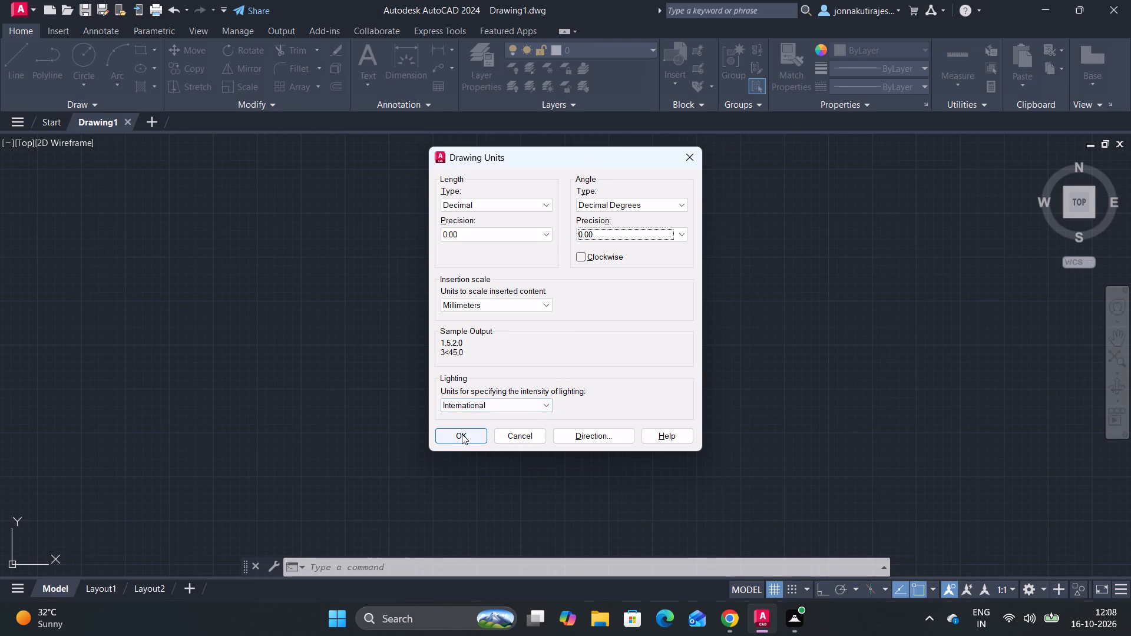
pyautogui.click(462, 435)
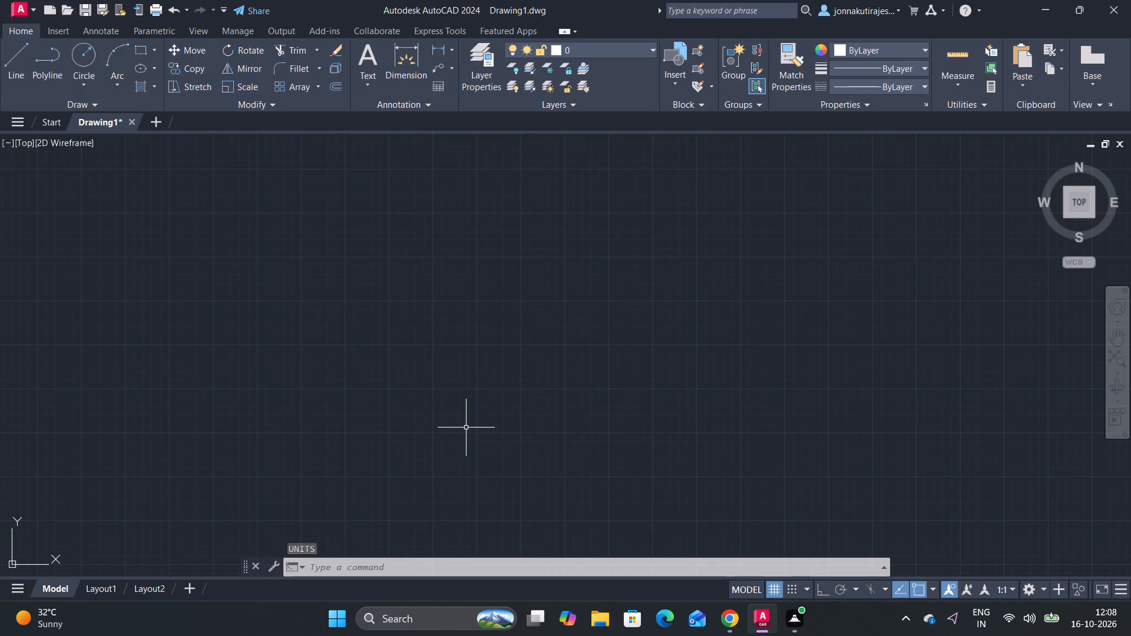
# Modify the ISO-25 dimension style to a text height of 5 and make it the current style.
pyautogui.press('d')
pyautogui.press('Return')
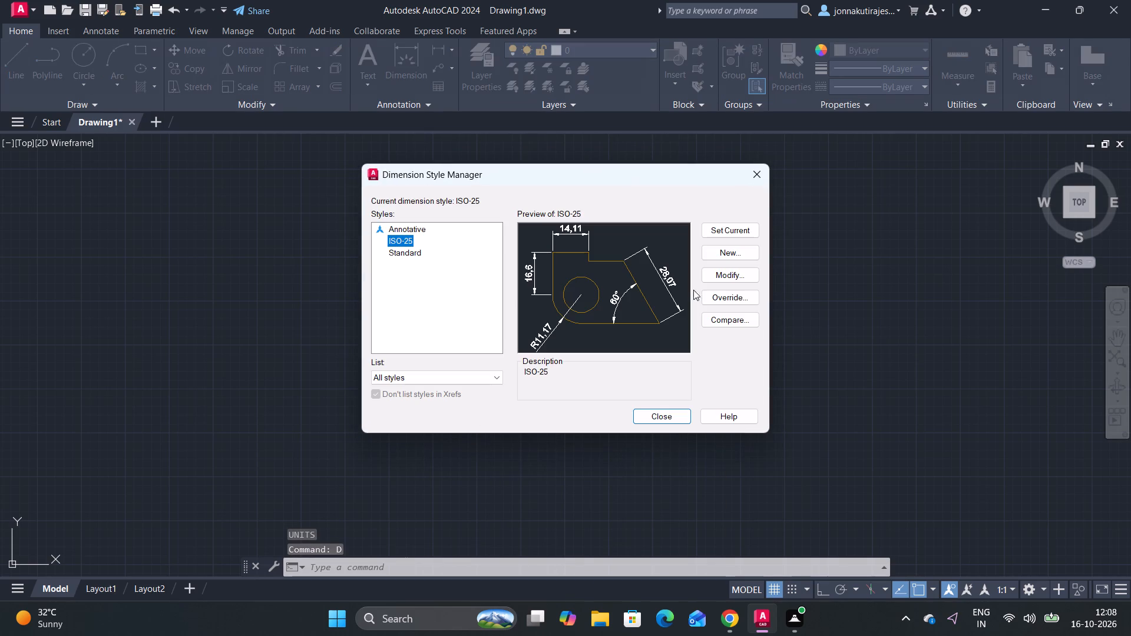
pyautogui.click(720, 274)
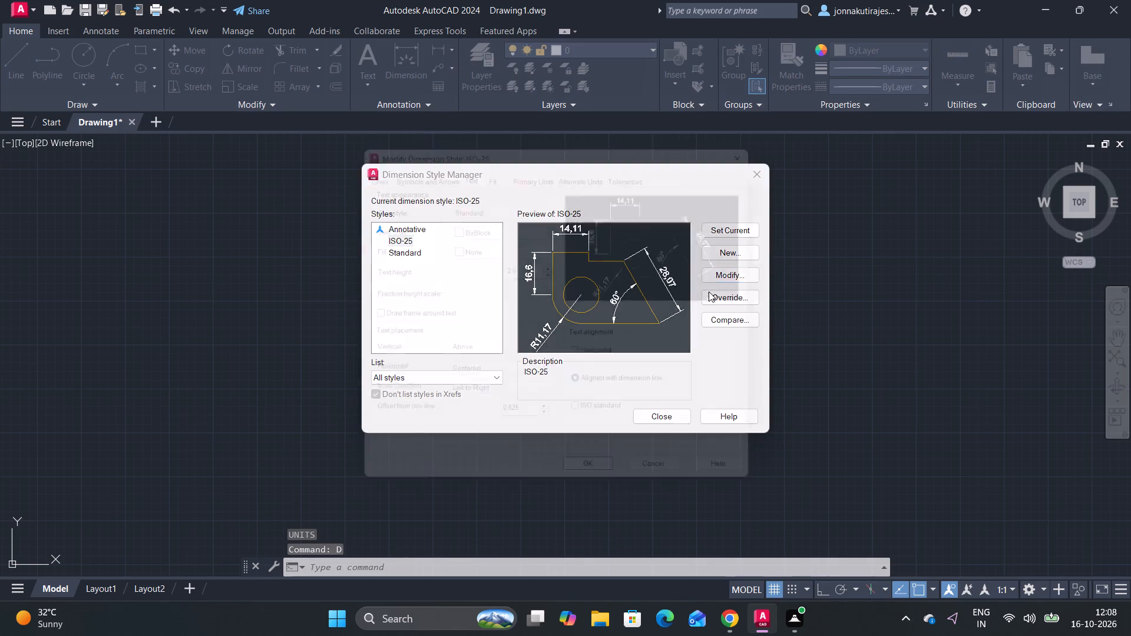
pyautogui.click(527, 279)
pyautogui.click(529, 268)
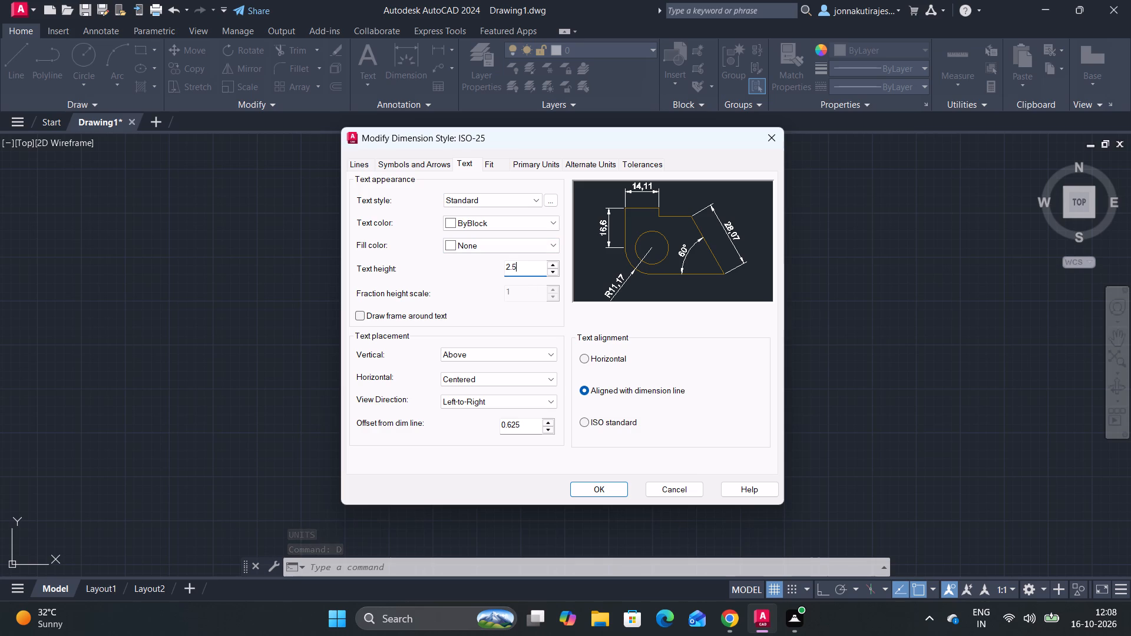
pyautogui.press('BackSpace')
pyautogui.press('BackSpace')
pyautogui.press('BackSpace')
pyautogui.press('5')
pyautogui.scroll(-4, 554, 292)
pyautogui.click(610, 484)
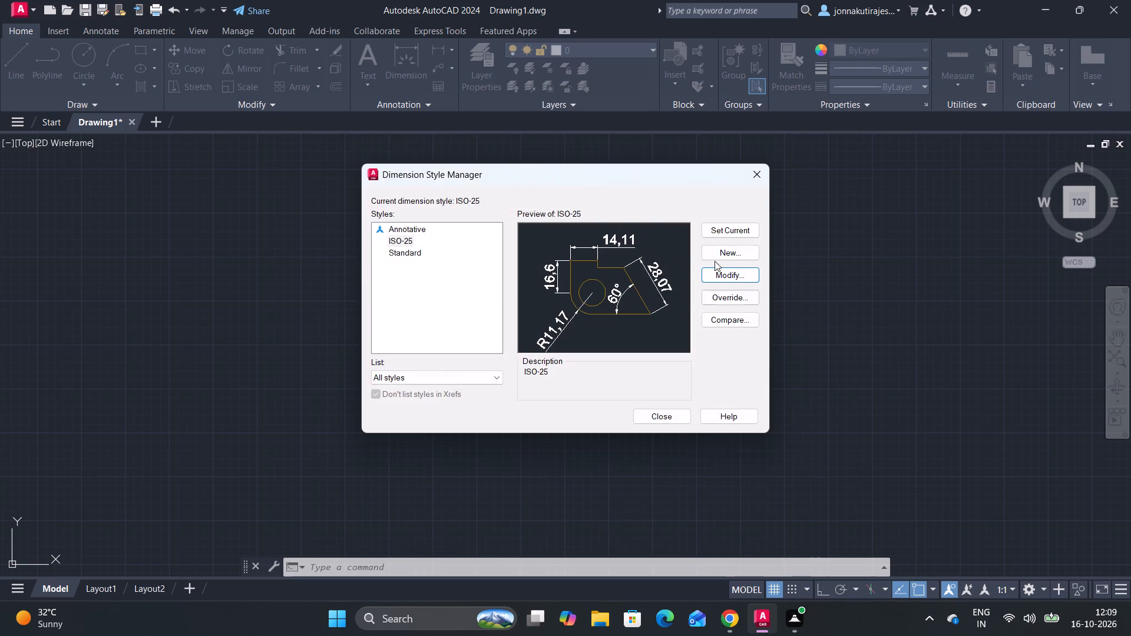
pyautogui.doubleClick(732, 228)
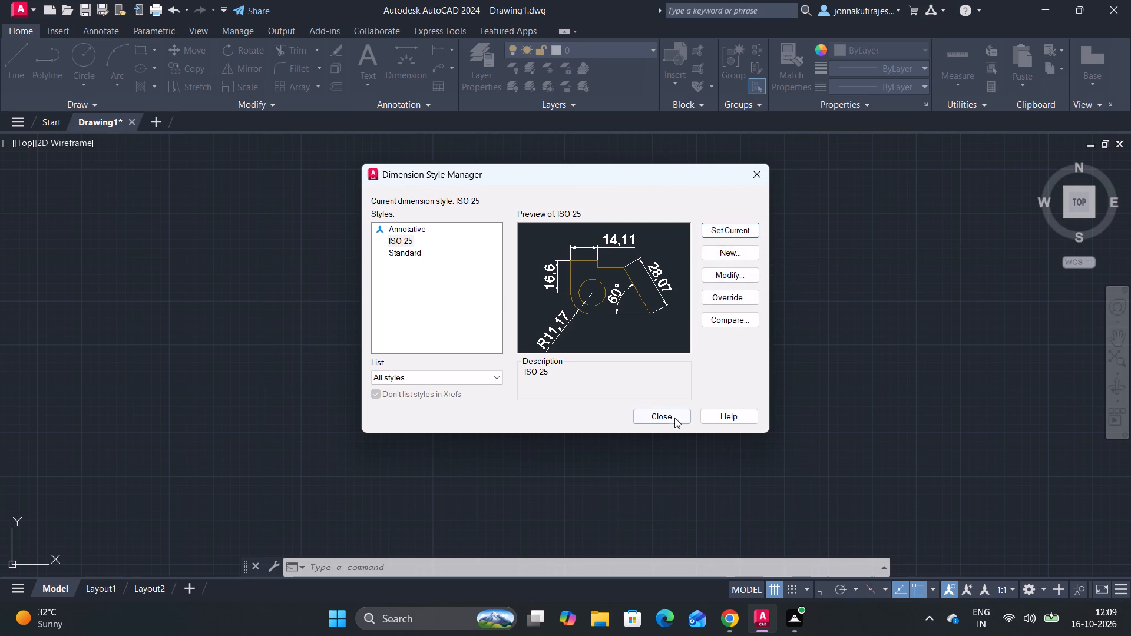
pyautogui.click(672, 420)
# Set the model space limits with lower-left corner 0,0 and upper-right corner 100,100.
pyautogui.press('l')
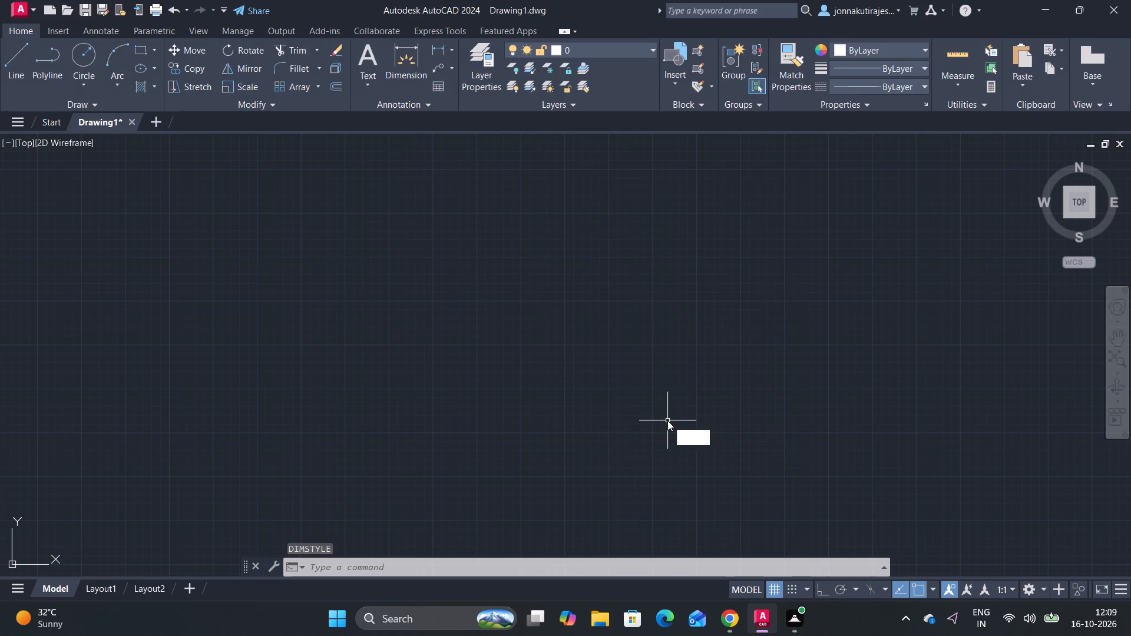
pyautogui.click(720, 468)
pyautogui.press('0')
pyautogui.write(',0')
pyautogui.press('Return')
pyautogui.write('100')
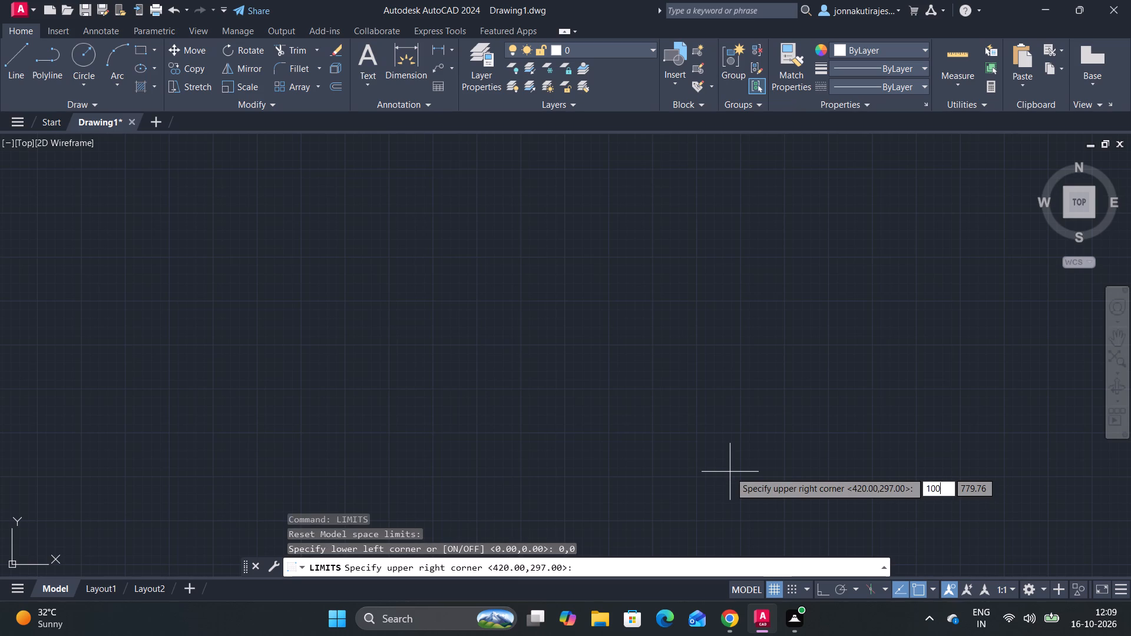
pyautogui.press(',')
pyautogui.write('100')
pyautogui.press('Return')
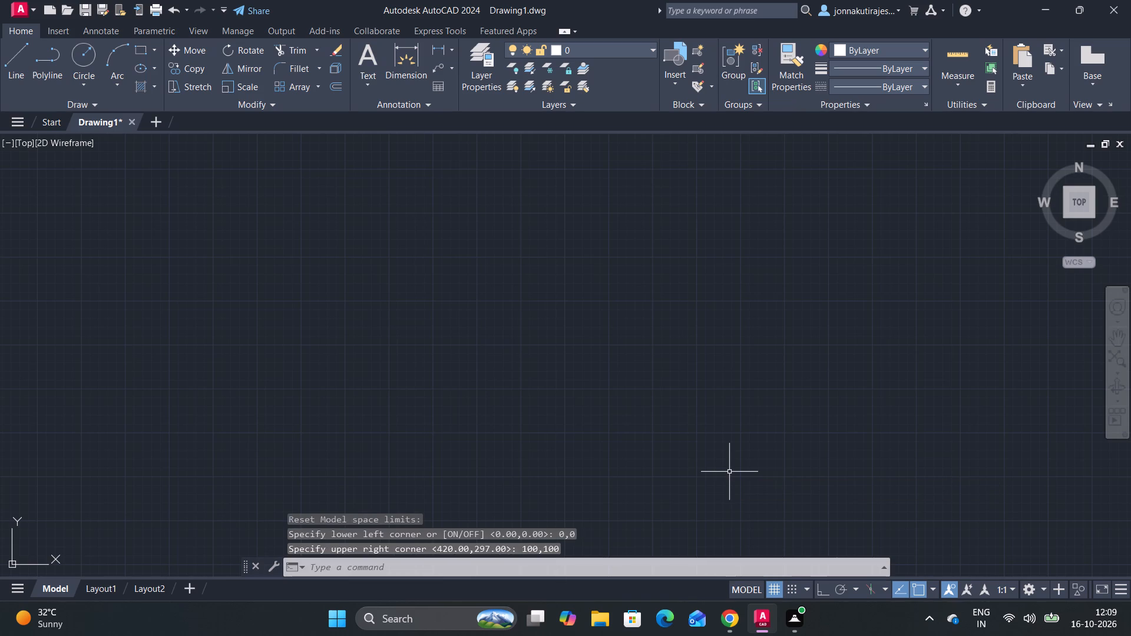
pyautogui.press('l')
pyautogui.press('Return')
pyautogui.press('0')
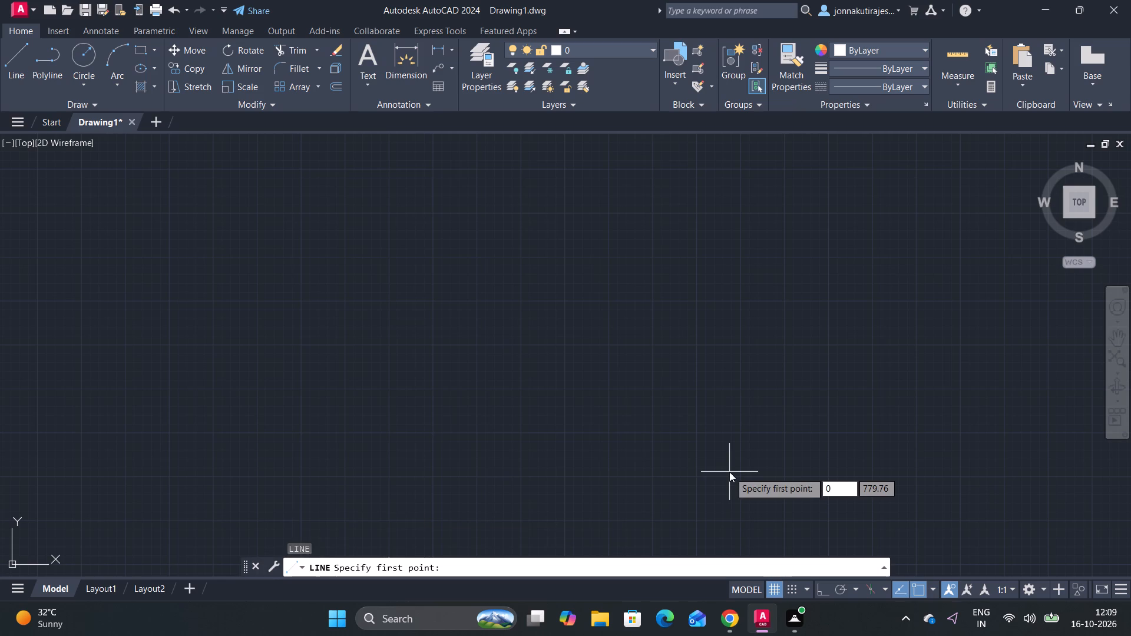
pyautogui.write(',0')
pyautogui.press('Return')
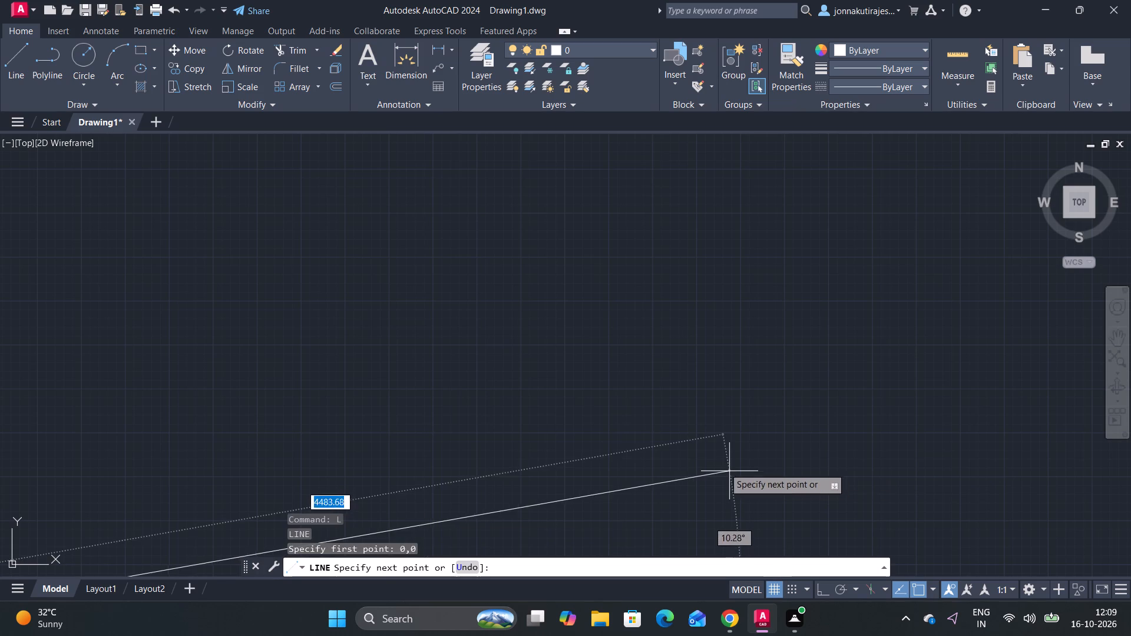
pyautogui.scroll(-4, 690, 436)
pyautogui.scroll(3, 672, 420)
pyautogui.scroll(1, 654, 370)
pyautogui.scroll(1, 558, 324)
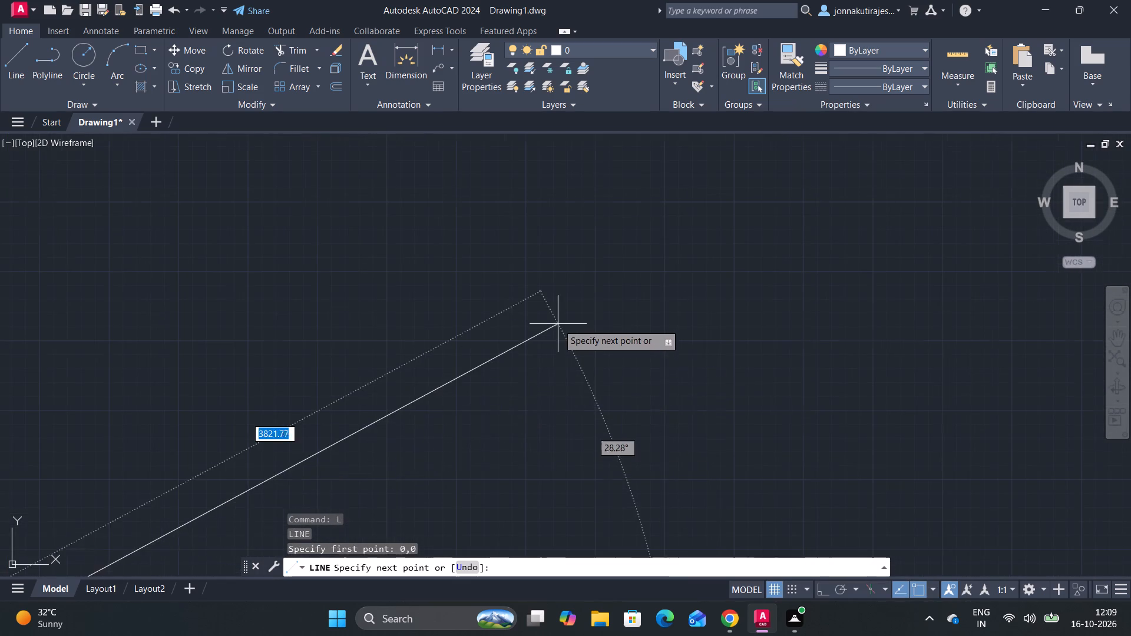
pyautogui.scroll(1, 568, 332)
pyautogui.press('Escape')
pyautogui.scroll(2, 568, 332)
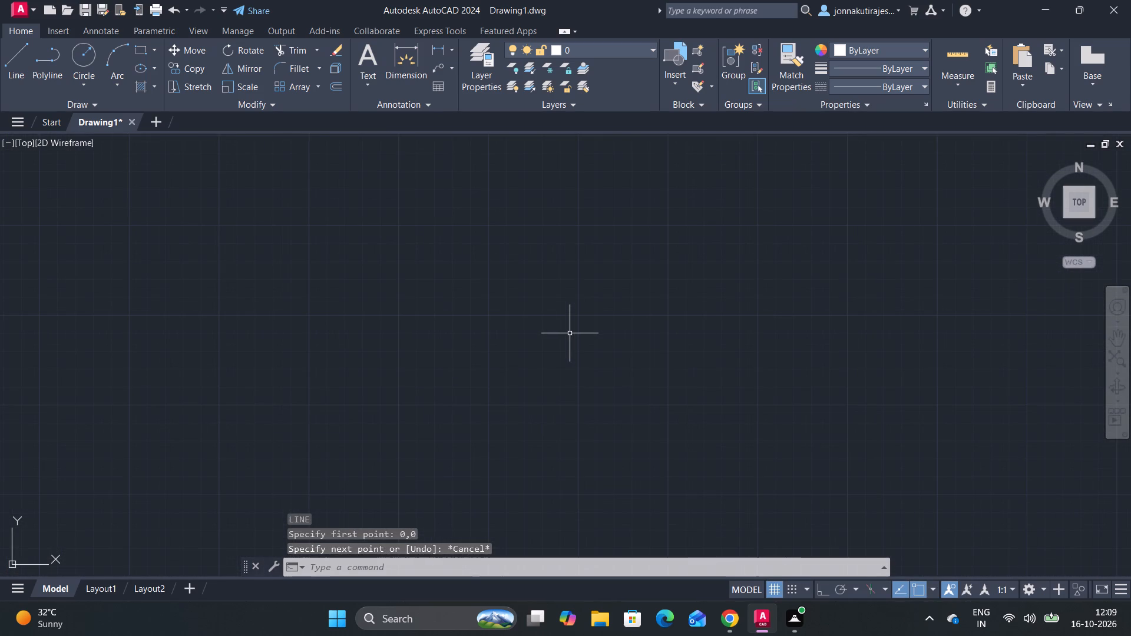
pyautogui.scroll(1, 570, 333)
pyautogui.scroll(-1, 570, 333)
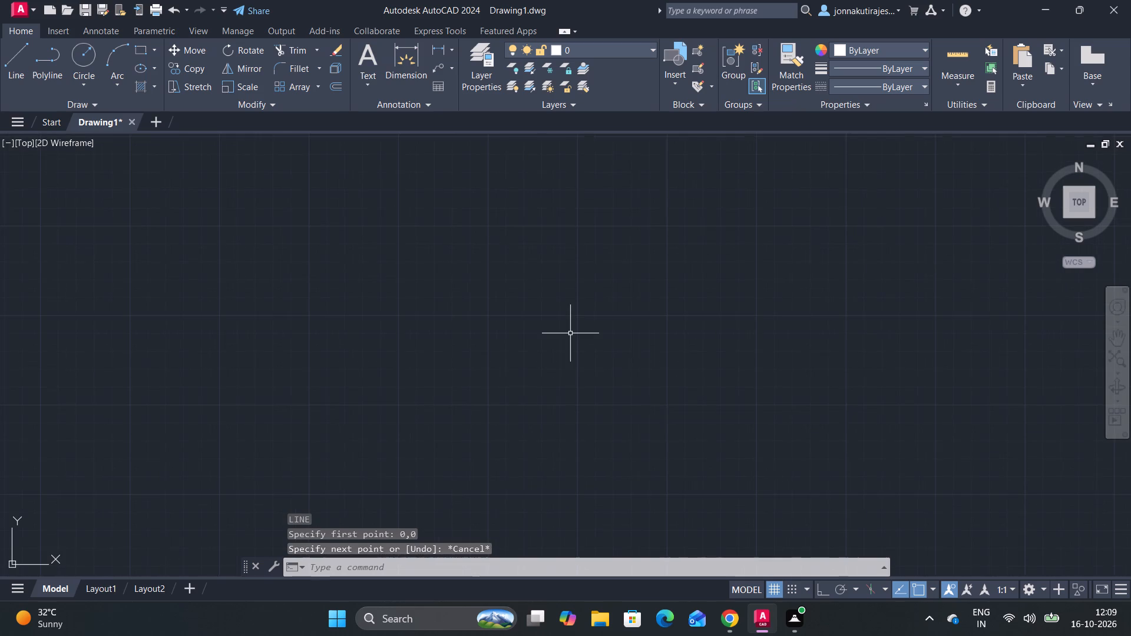
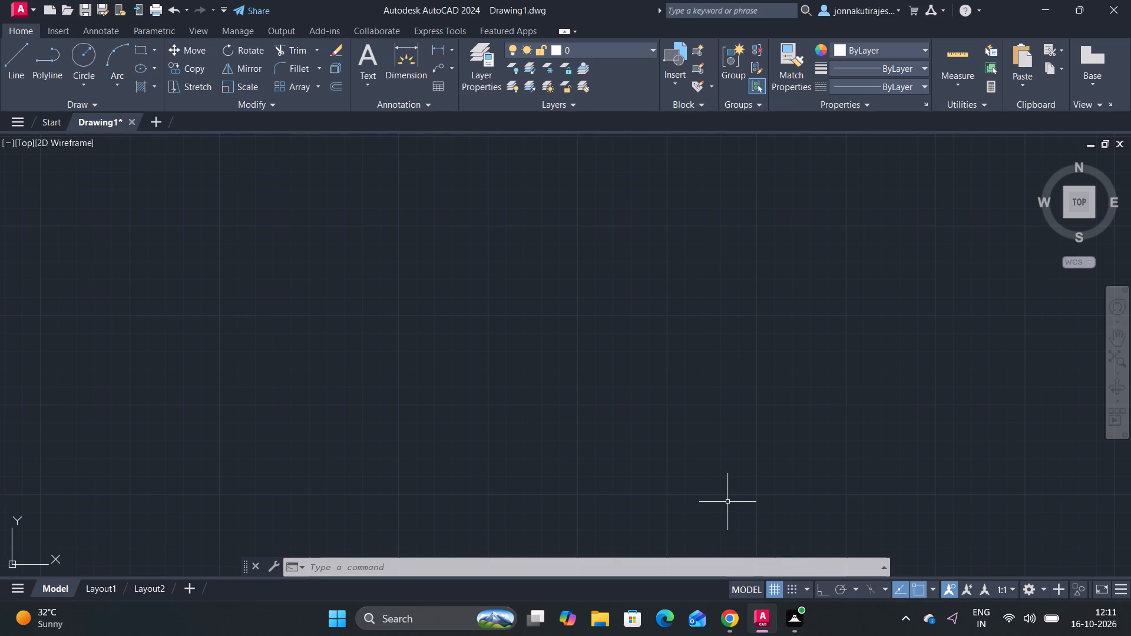
# Start drawing a circle in model space with the Center, Diameter method.
pyautogui.click(85, 80)
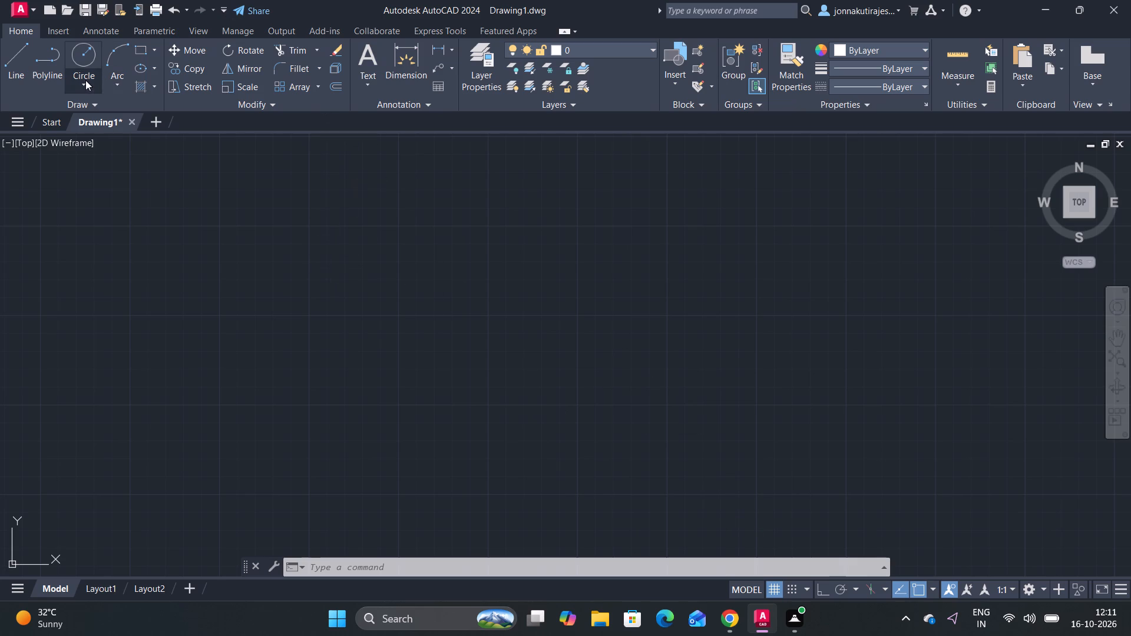
pyautogui.click(111, 145)
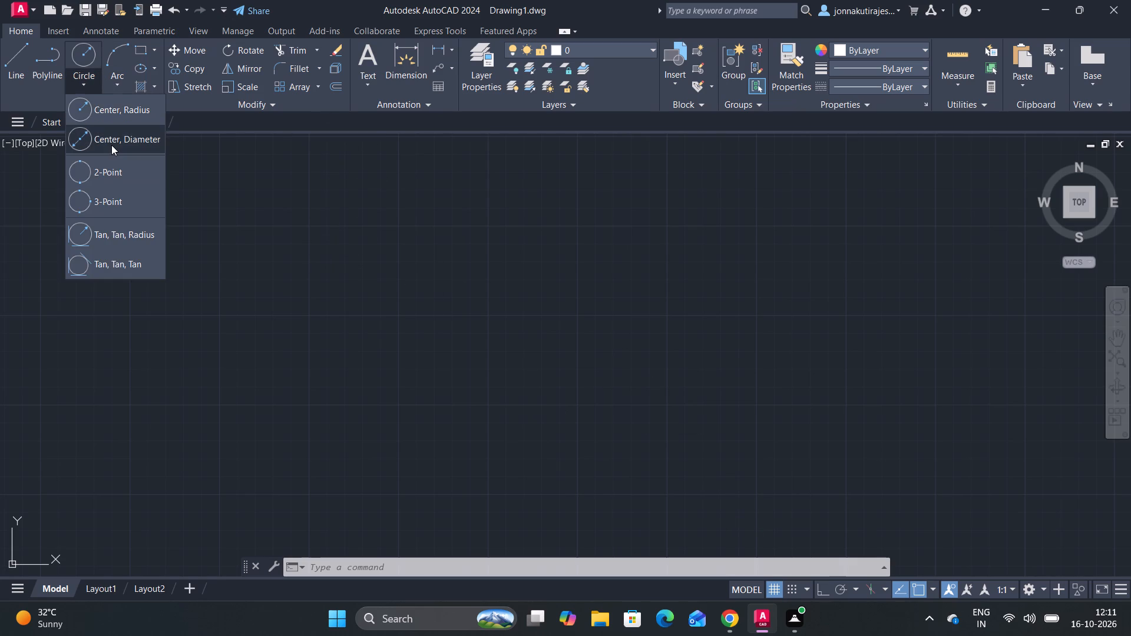
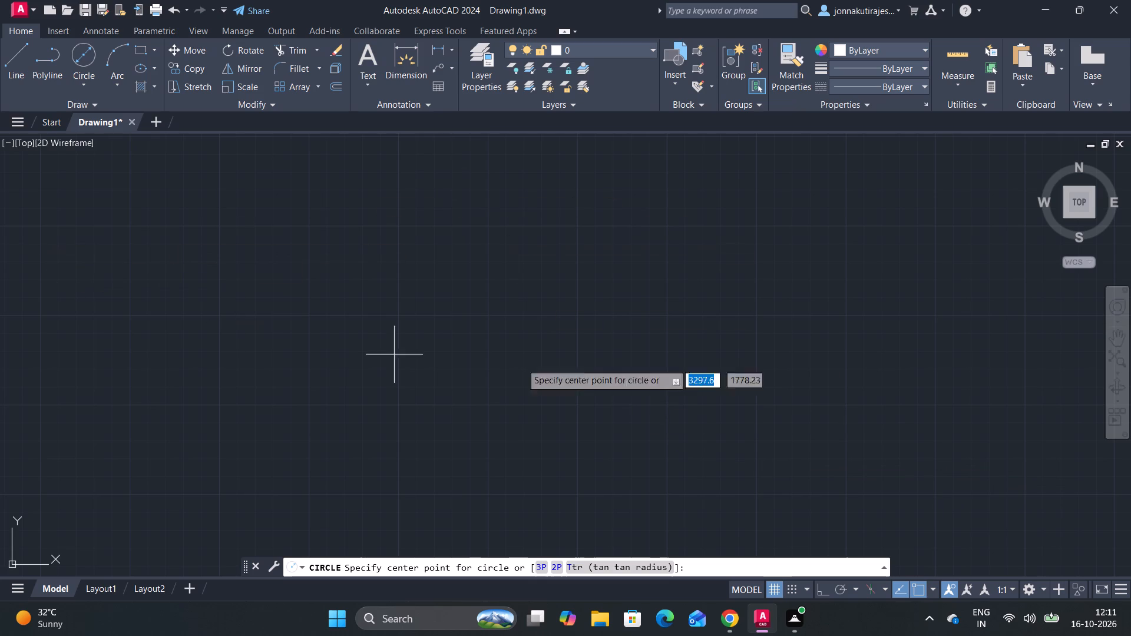
# Place the circle's center in the middle of the drawing area and give it a diameter of 46.
pyautogui.click(517, 294)
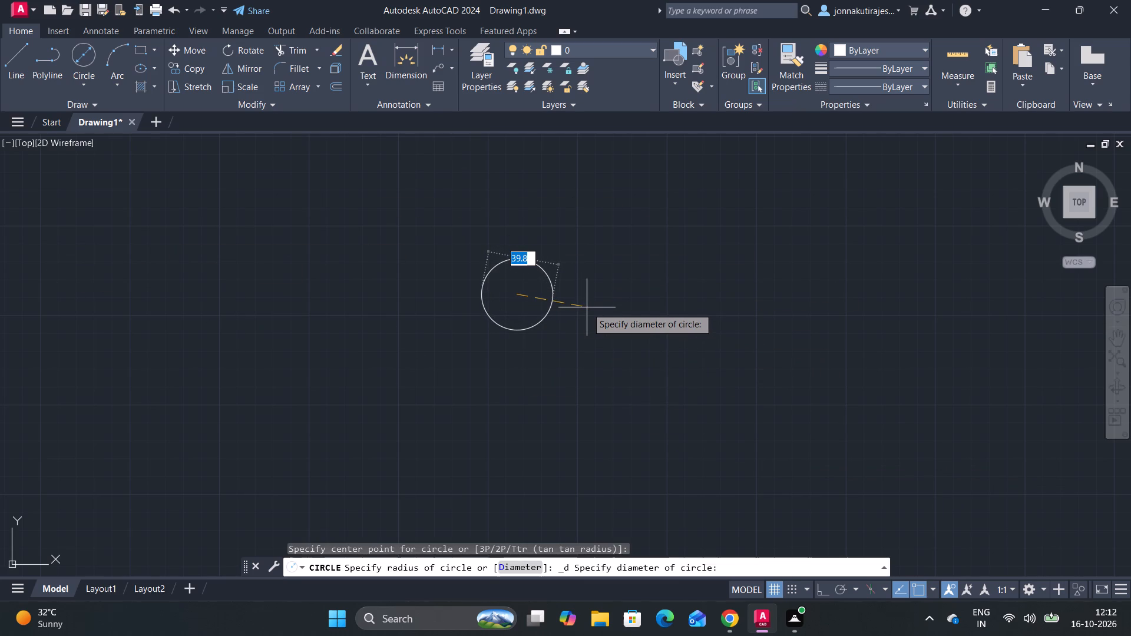
pyautogui.press('4')
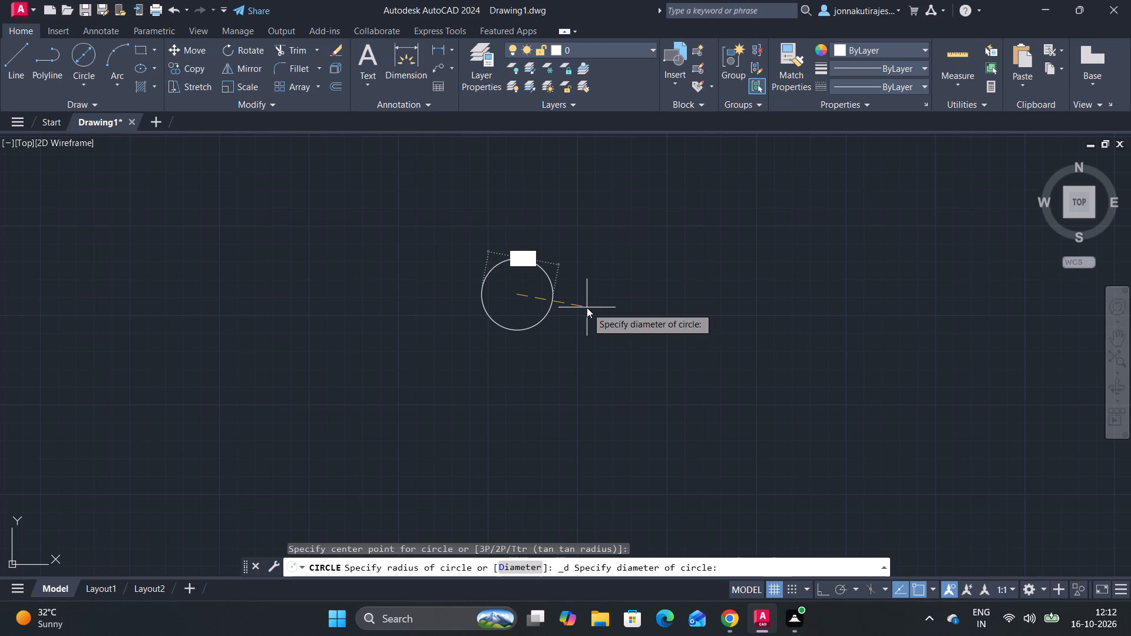
pyautogui.press('6')
pyautogui.press('Return')
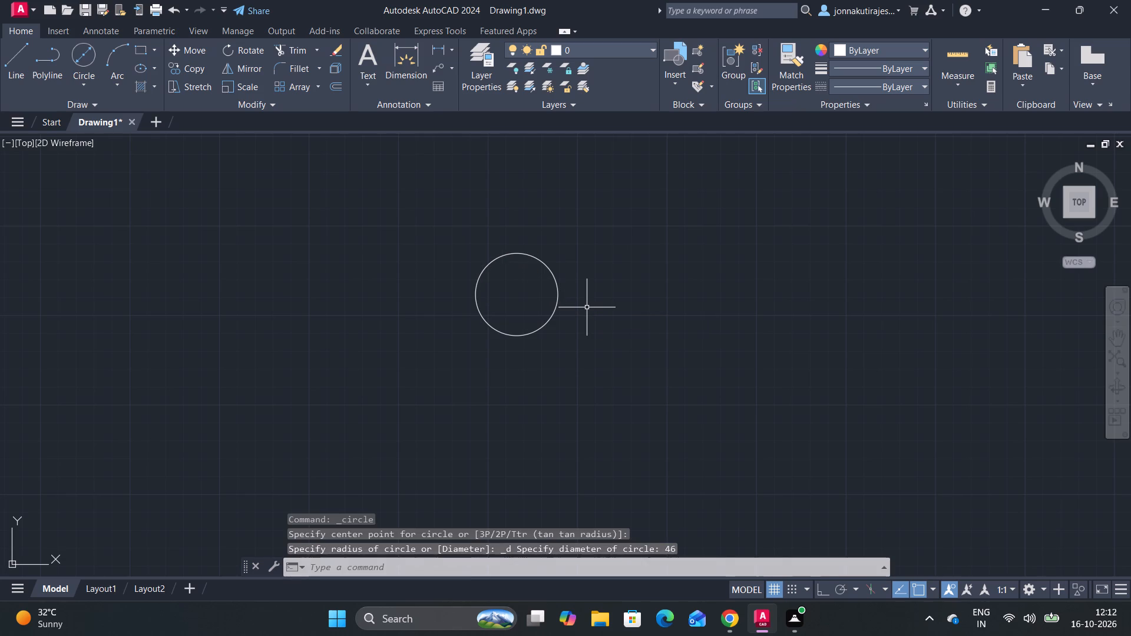
# With Ortho on, draw a vertical line 120 long upward from the circle's center.
pyautogui.scroll(-1, 488, 278)
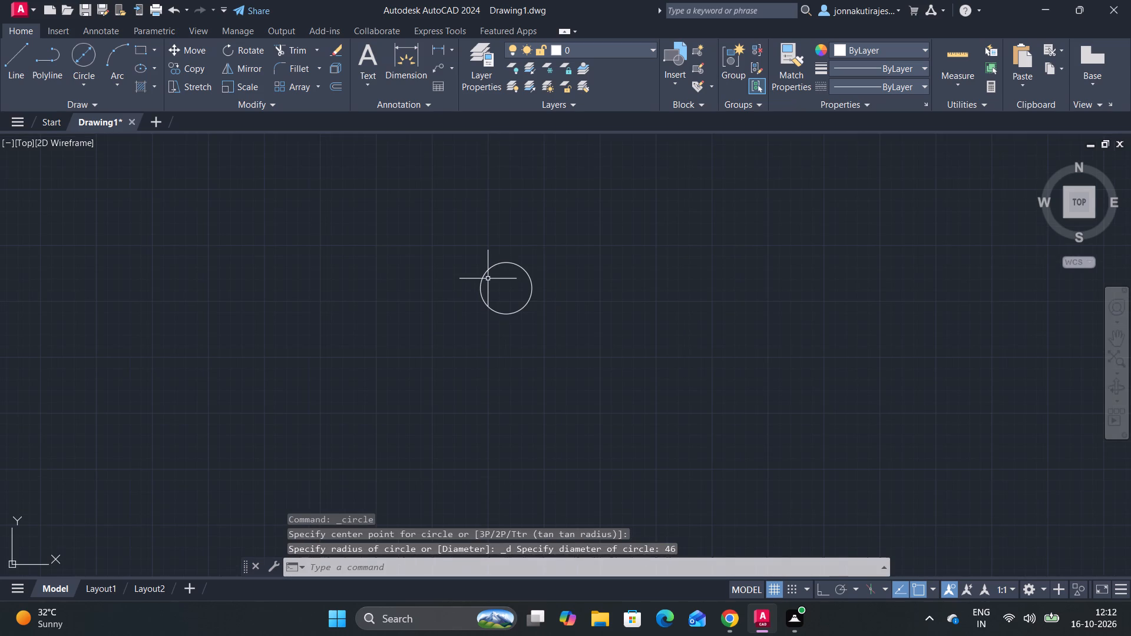
pyautogui.scroll(-1, 488, 280)
pyautogui.moveTo(492, 286); pyautogui.dragTo(510, 364, button='middle')
pyautogui.scroll(1, 527, 344)
pyautogui.moveTo(515, 355); pyautogui.dragTo(550, 351, button='middle')
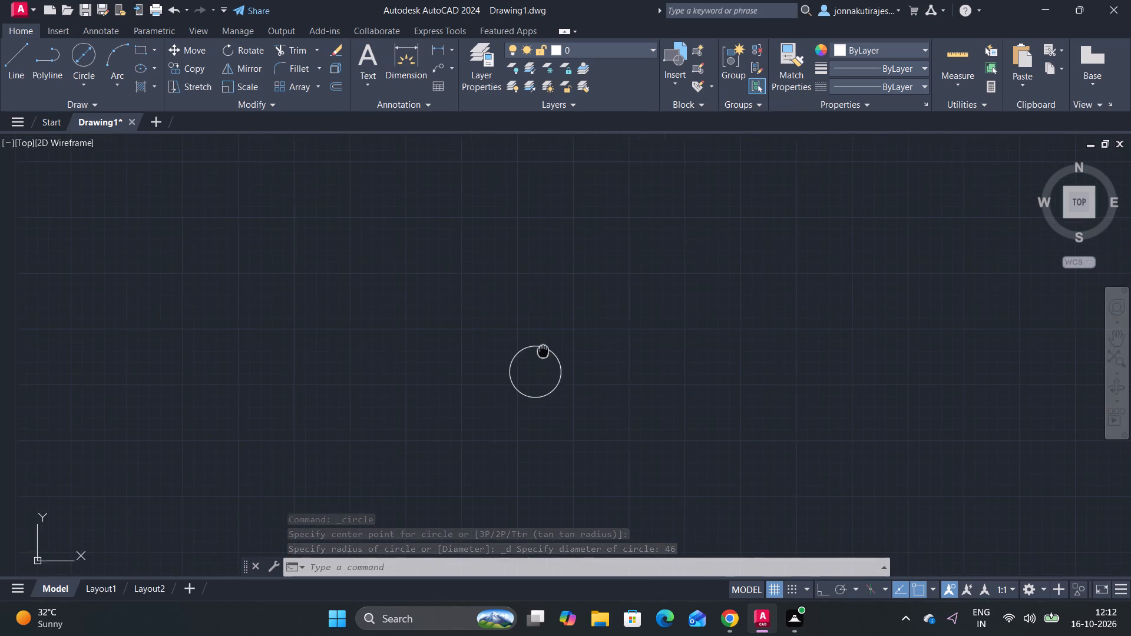
pyautogui.moveTo(550, 351); pyautogui.dragTo(551, 351, button='middle')
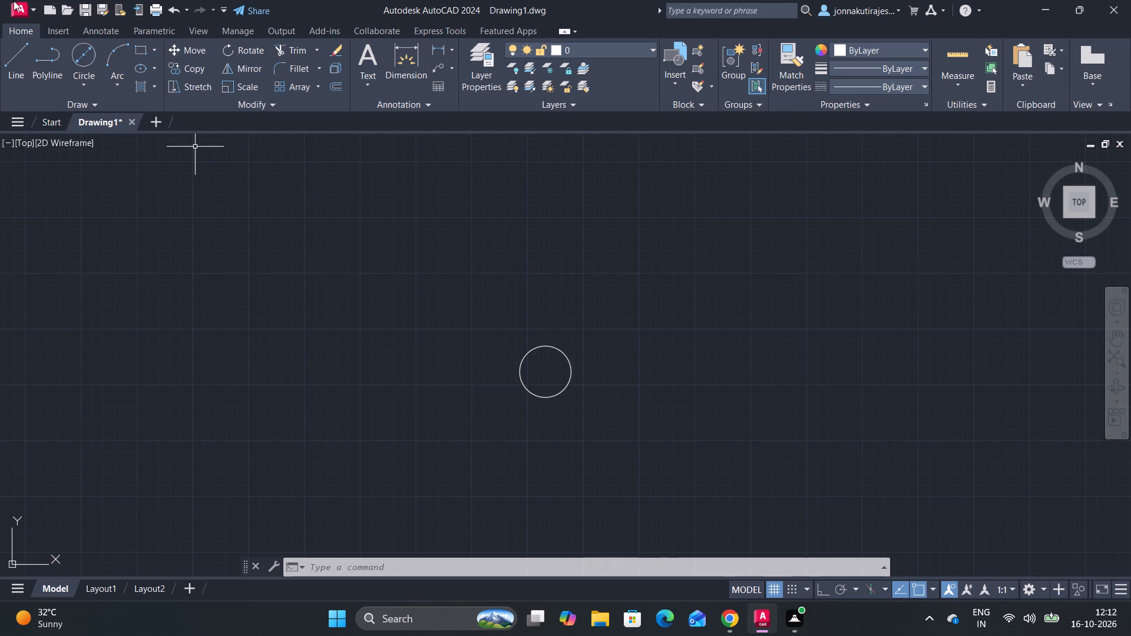
pyautogui.click(6, 58)
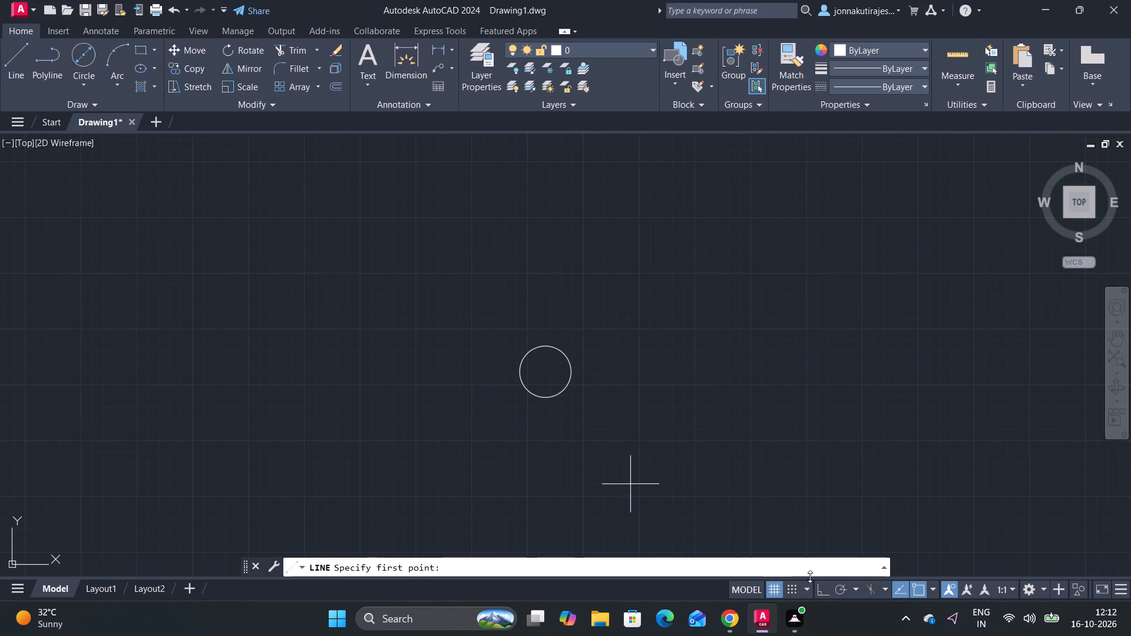
pyautogui.click(825, 588)
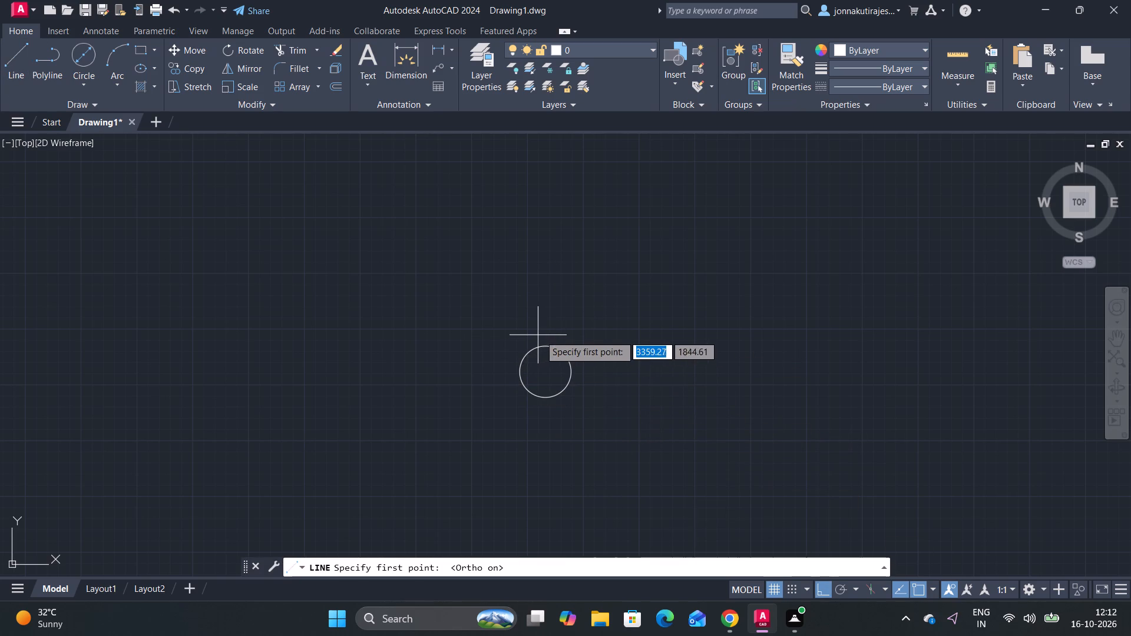
pyautogui.click(544, 372)
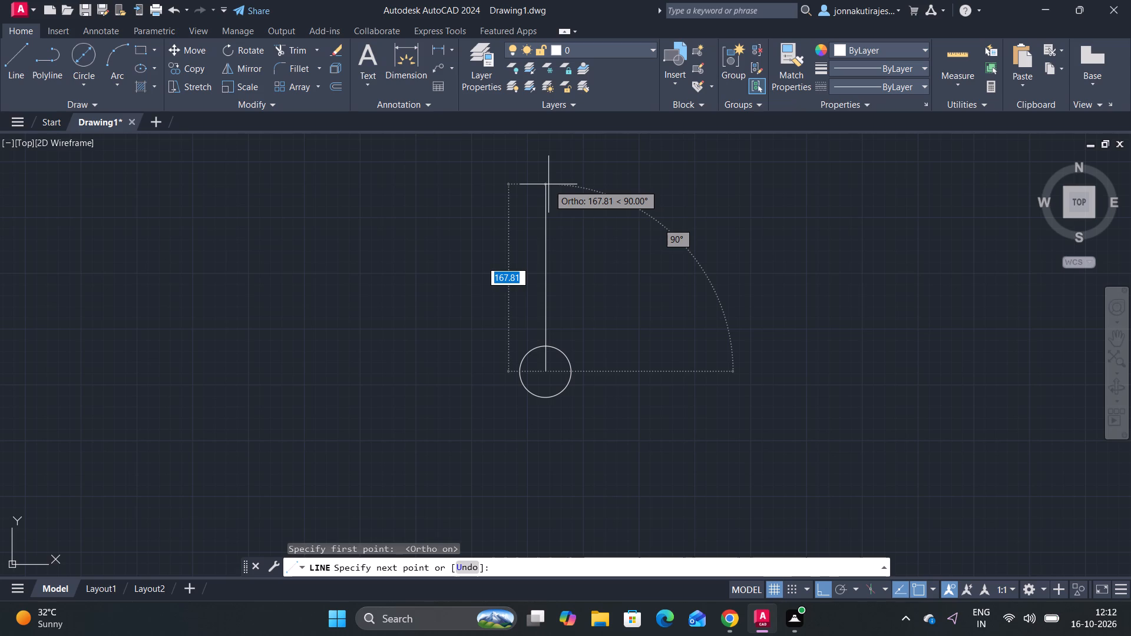
pyautogui.write('120')
pyautogui.press('Return')
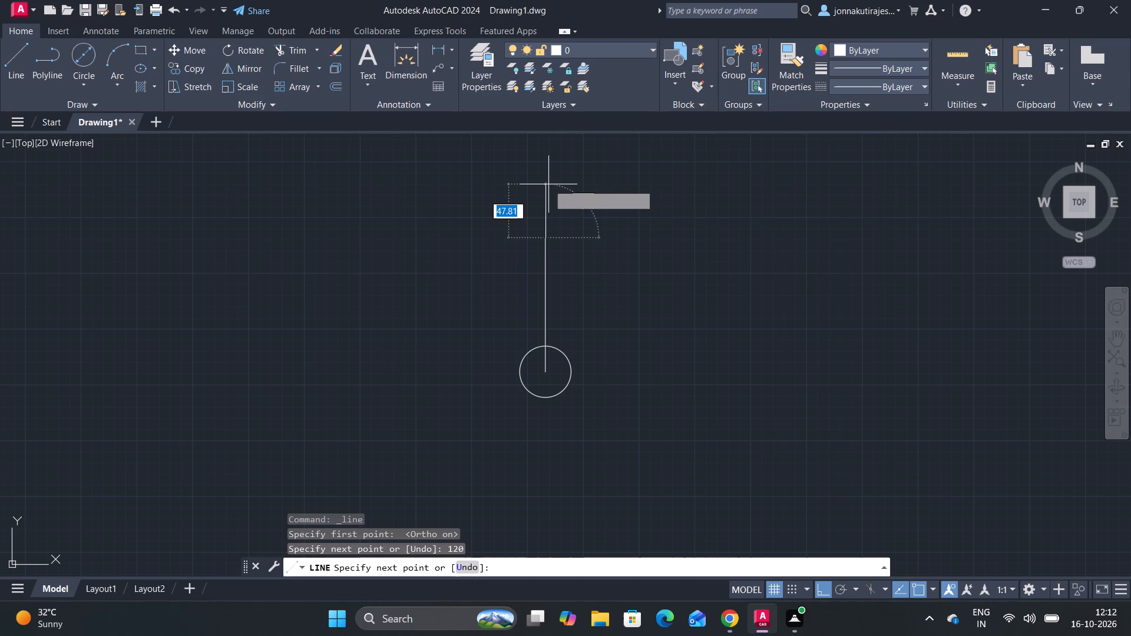
pyautogui.press('Escape')
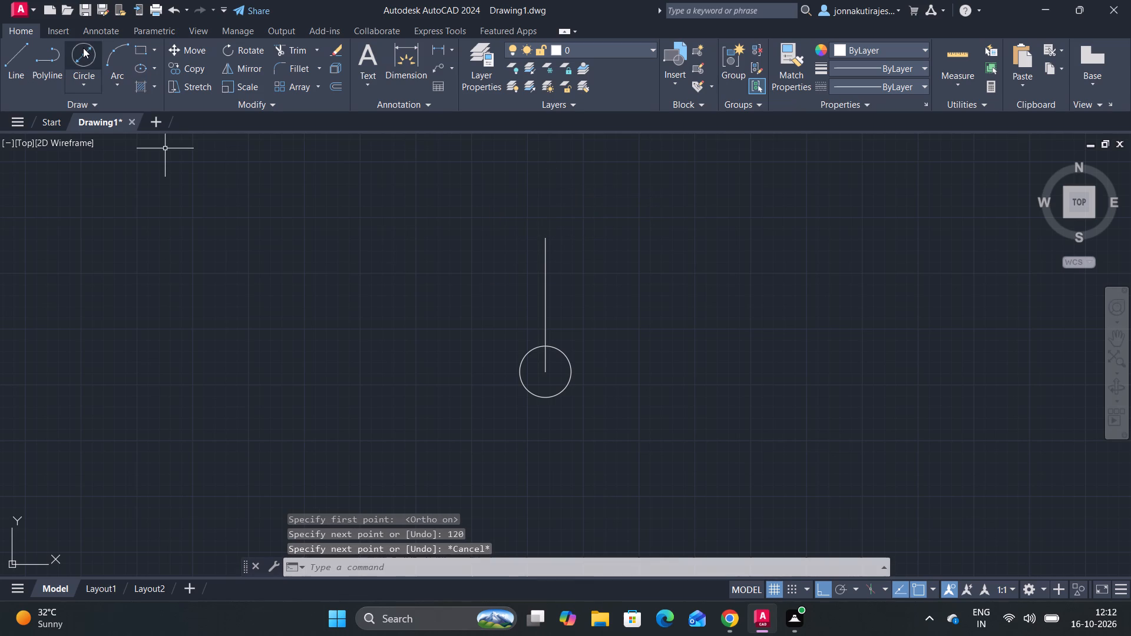
# Draw a circle of diameter 46 centered on the upper end of the vertical line.
pyautogui.click(83, 48)
pyautogui.click(546, 239)
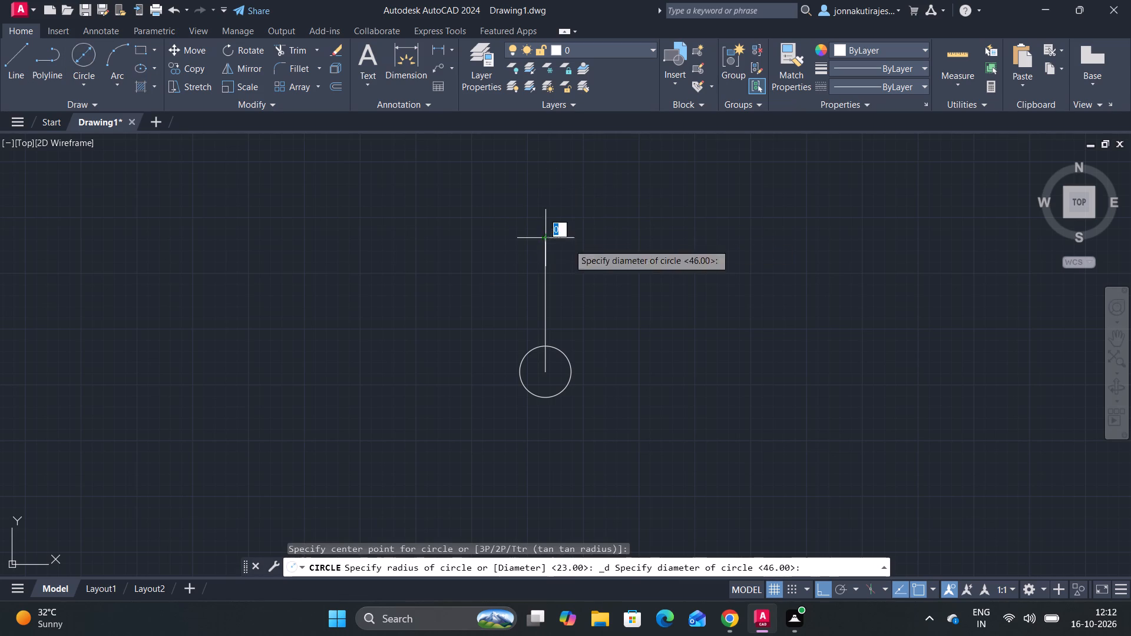
pyautogui.write('46')
pyautogui.press('Return')
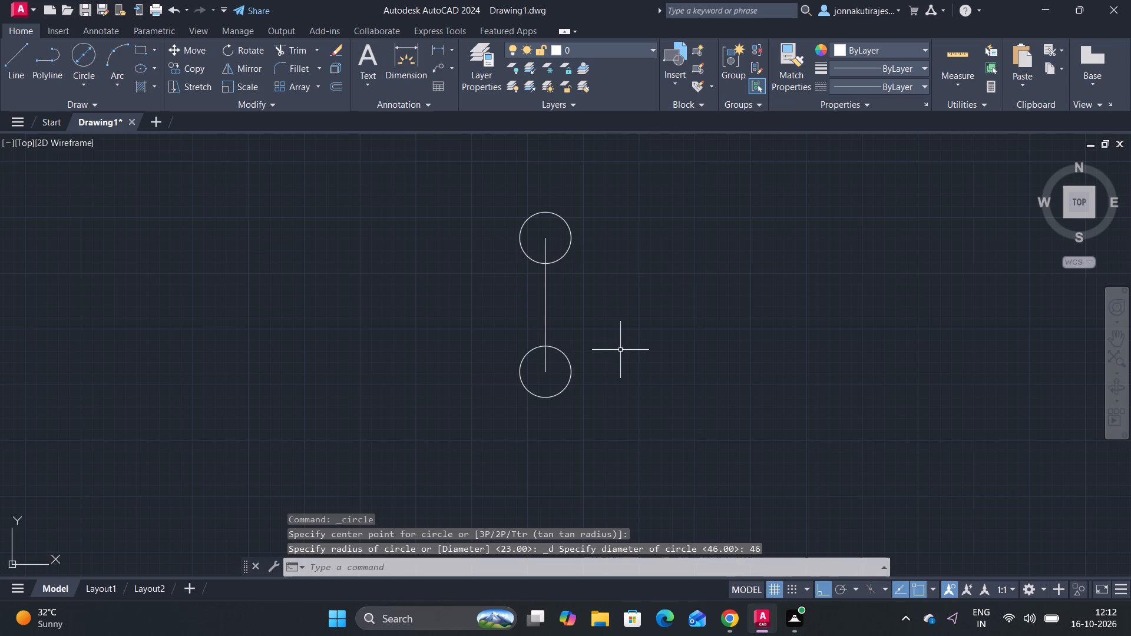
pyautogui.press('Escape')
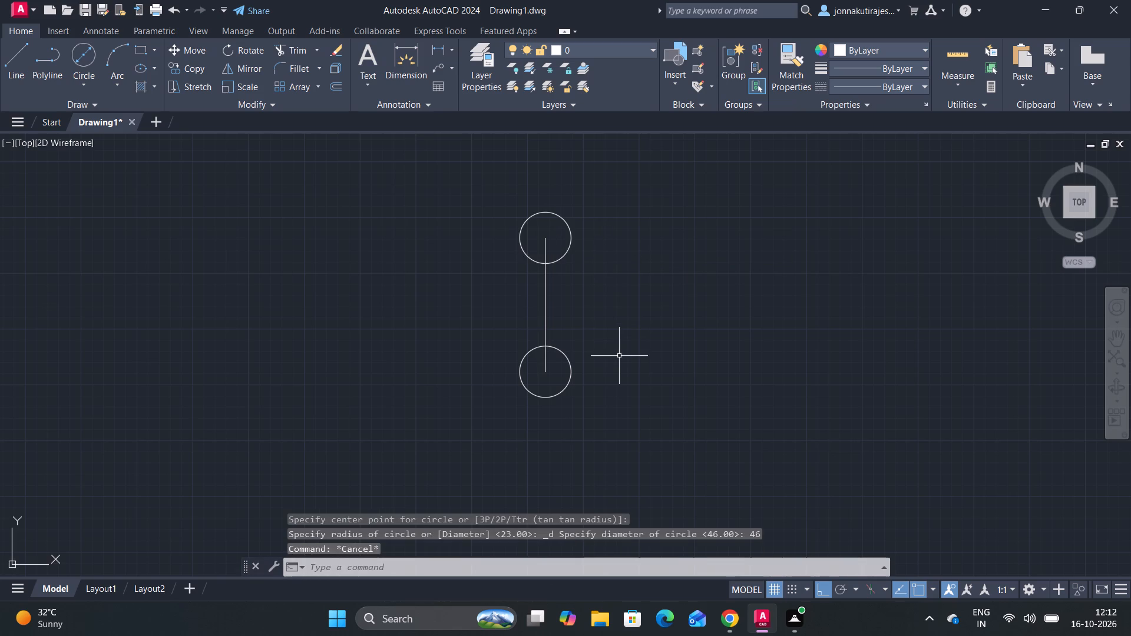
# Offset the vertical line by 10 to both its left and right sides.
pyautogui.click(547, 313)
pyautogui.press('o')
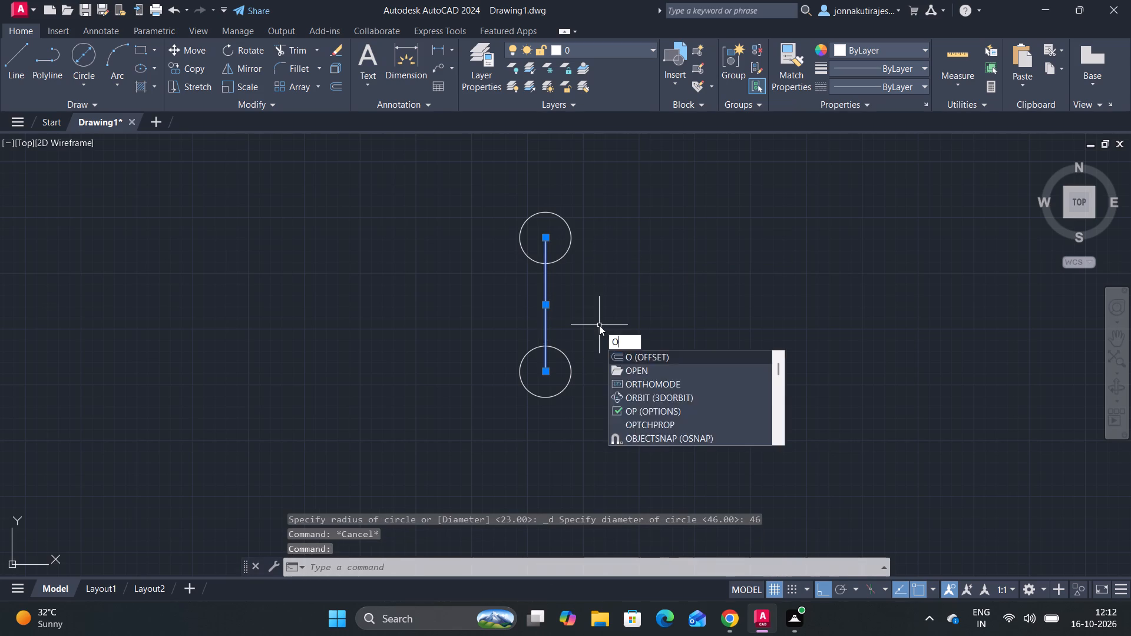
pyautogui.press('Return')
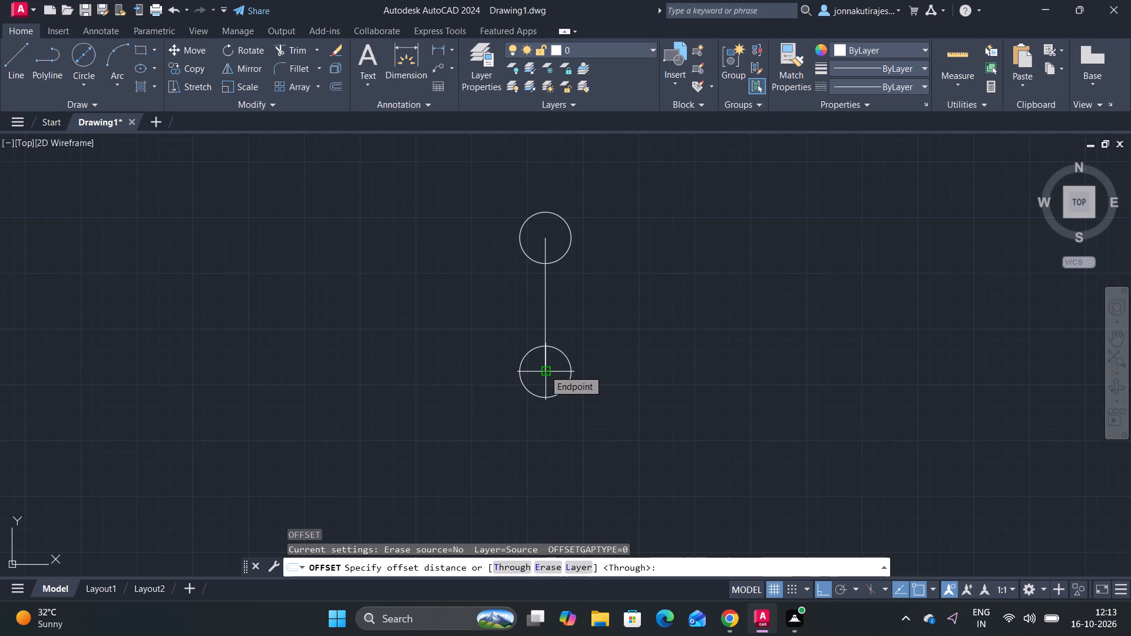
pyautogui.write('10')
pyautogui.press('Return')
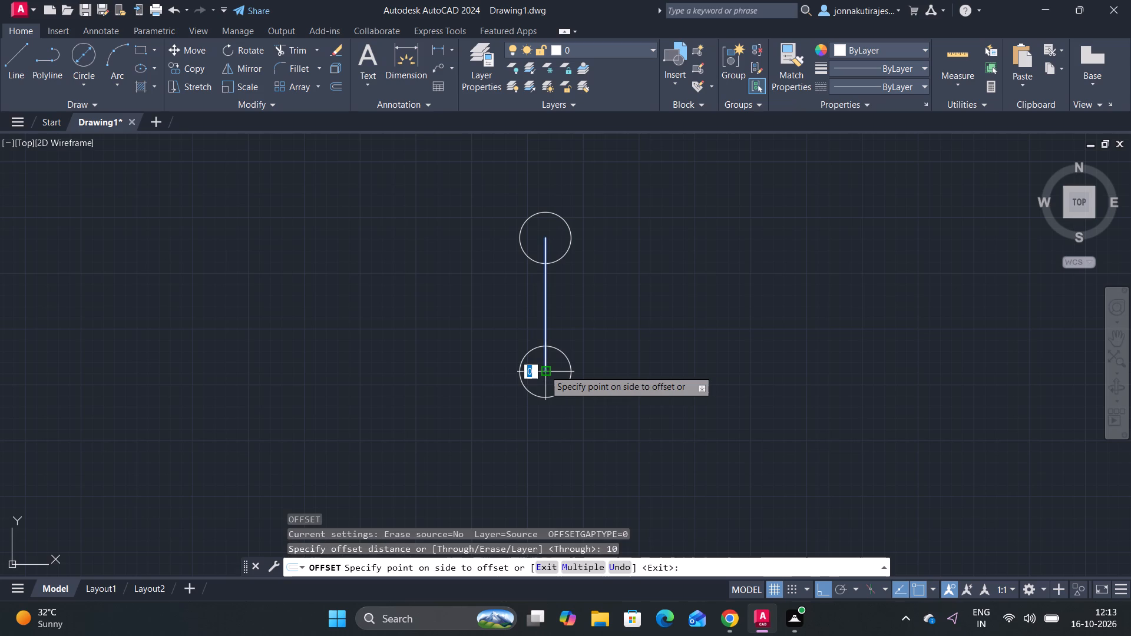
pyautogui.click(518, 390)
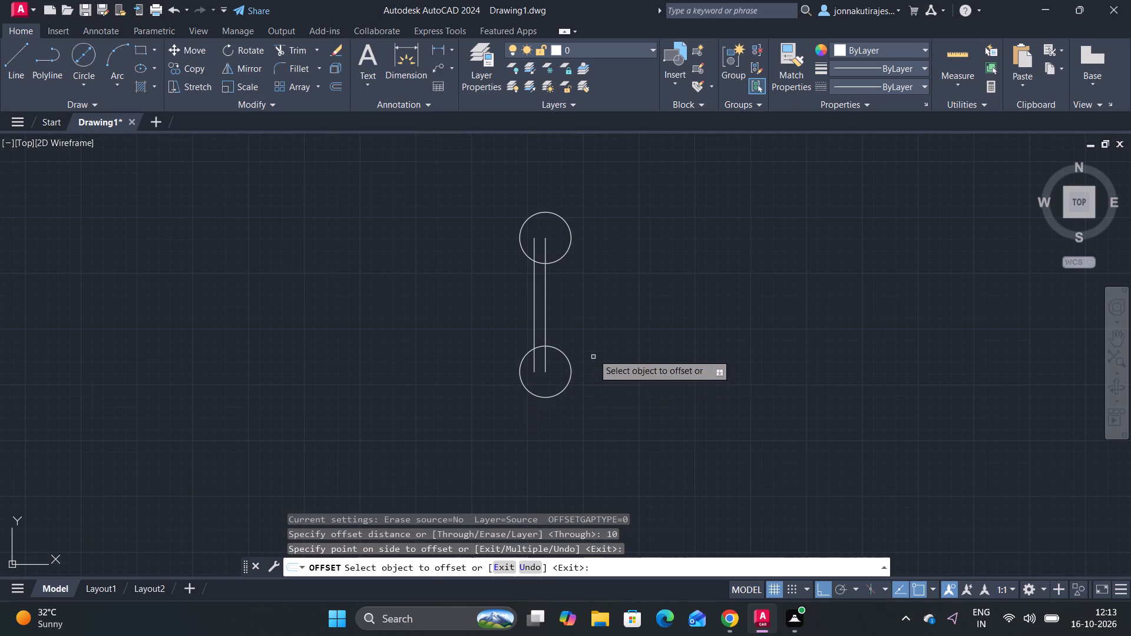
pyautogui.click(547, 326)
pyautogui.click(620, 326)
pyautogui.press('Escape')
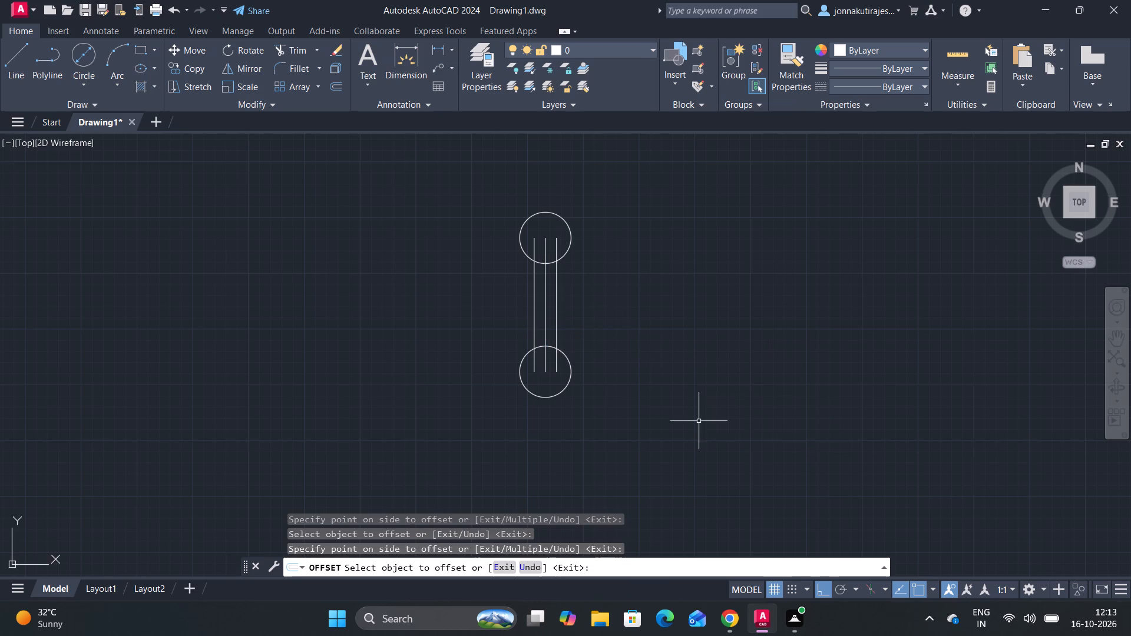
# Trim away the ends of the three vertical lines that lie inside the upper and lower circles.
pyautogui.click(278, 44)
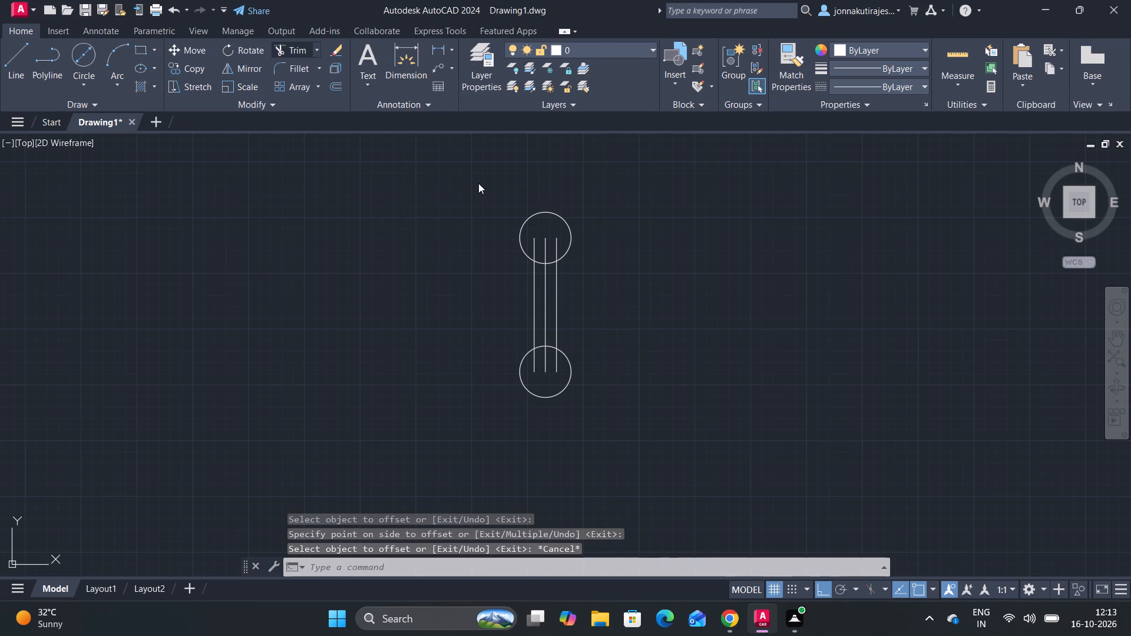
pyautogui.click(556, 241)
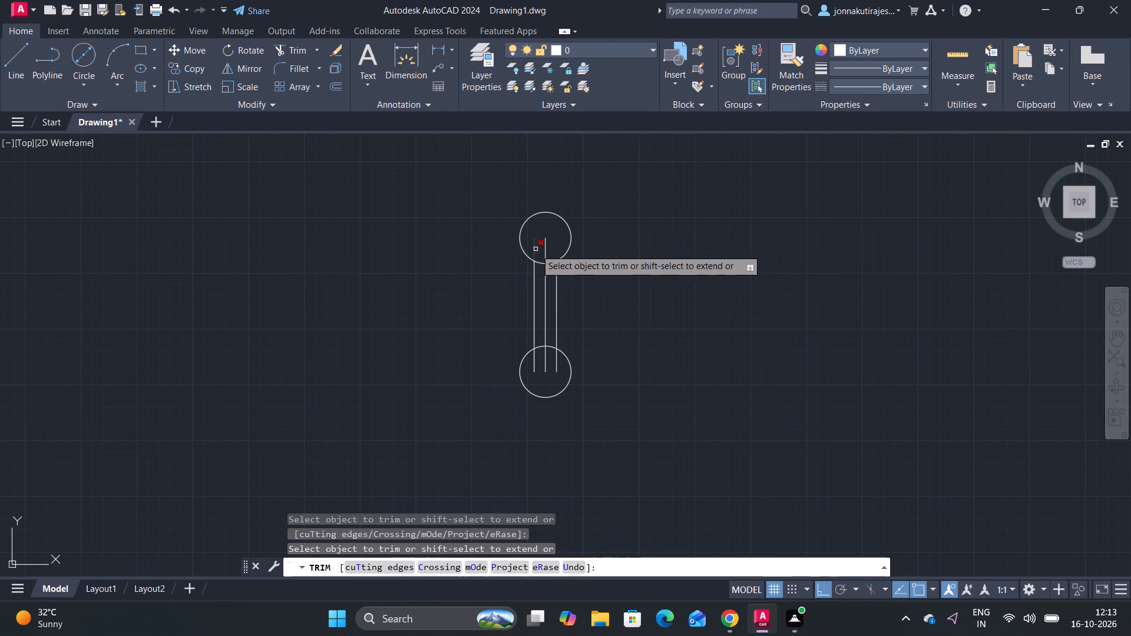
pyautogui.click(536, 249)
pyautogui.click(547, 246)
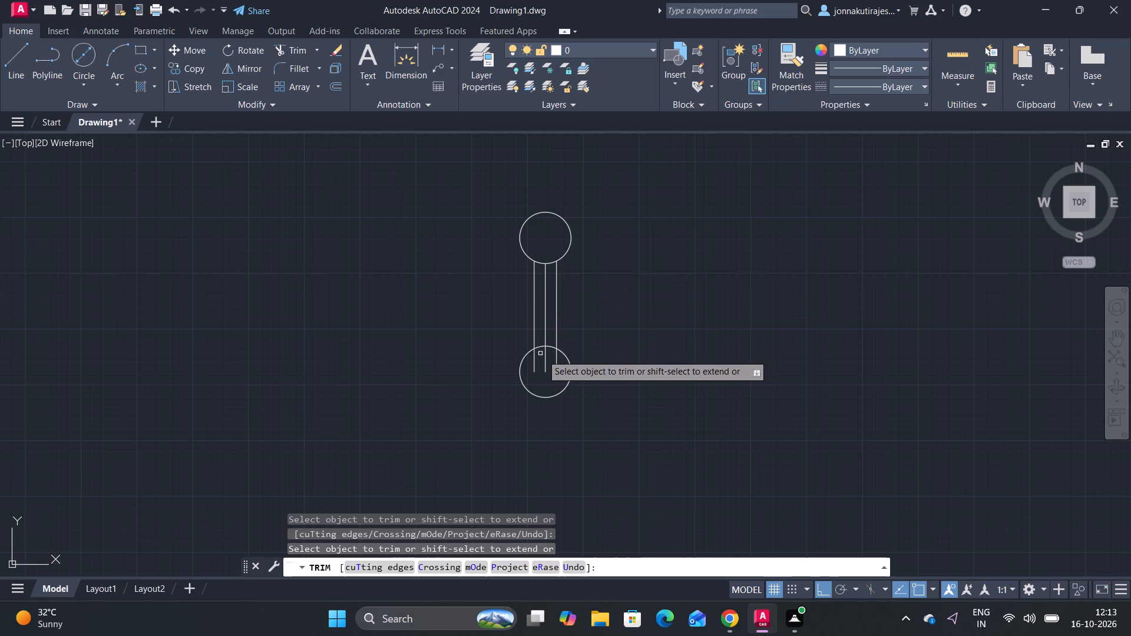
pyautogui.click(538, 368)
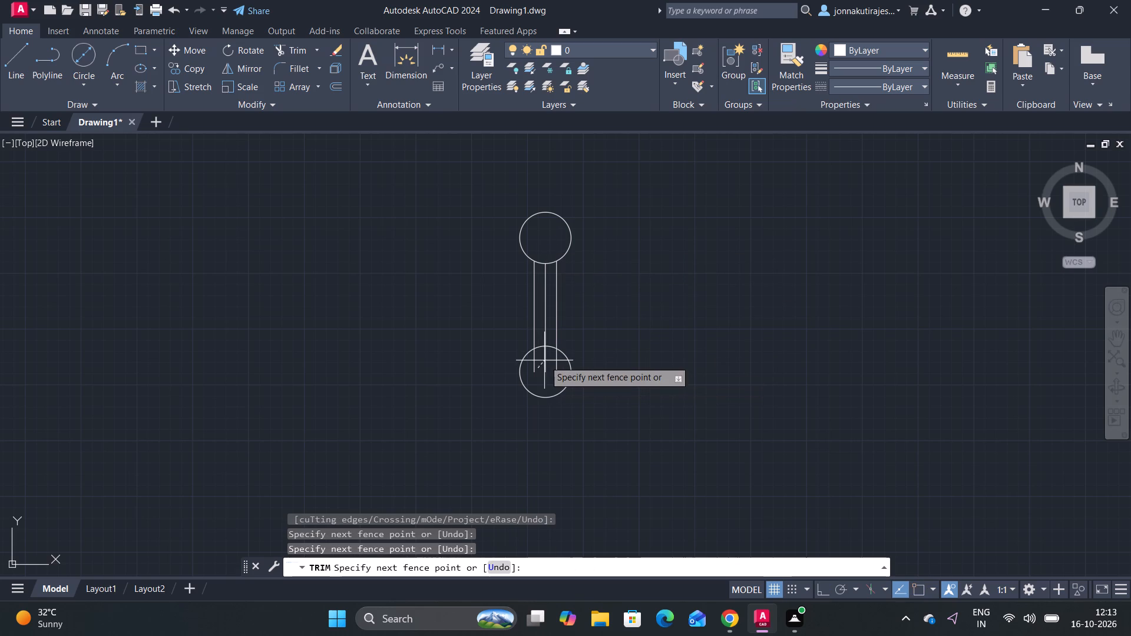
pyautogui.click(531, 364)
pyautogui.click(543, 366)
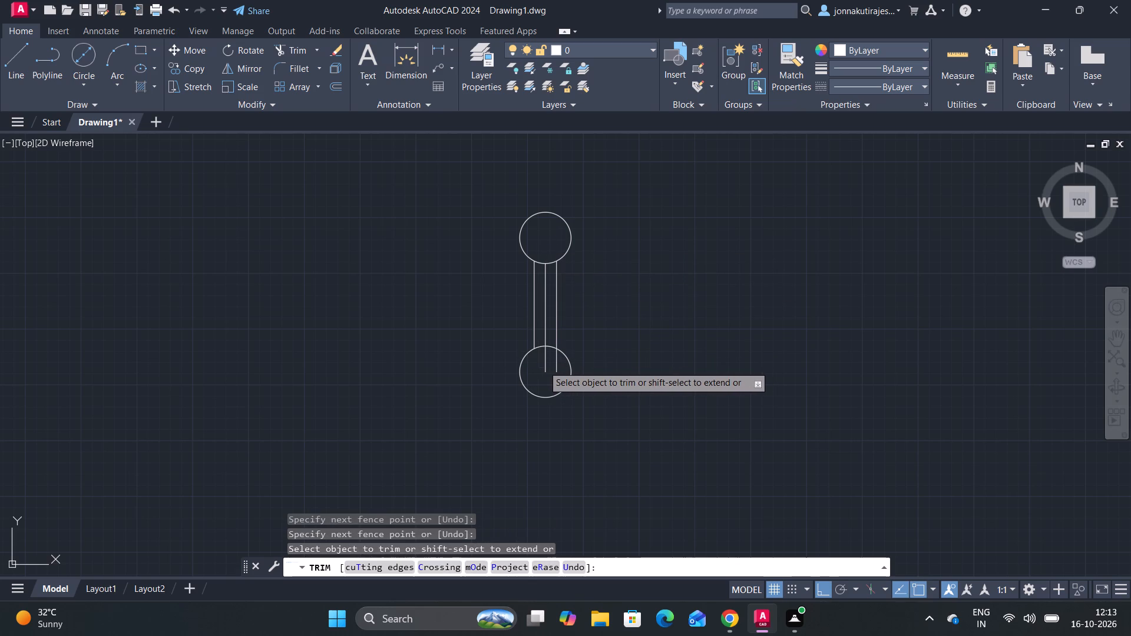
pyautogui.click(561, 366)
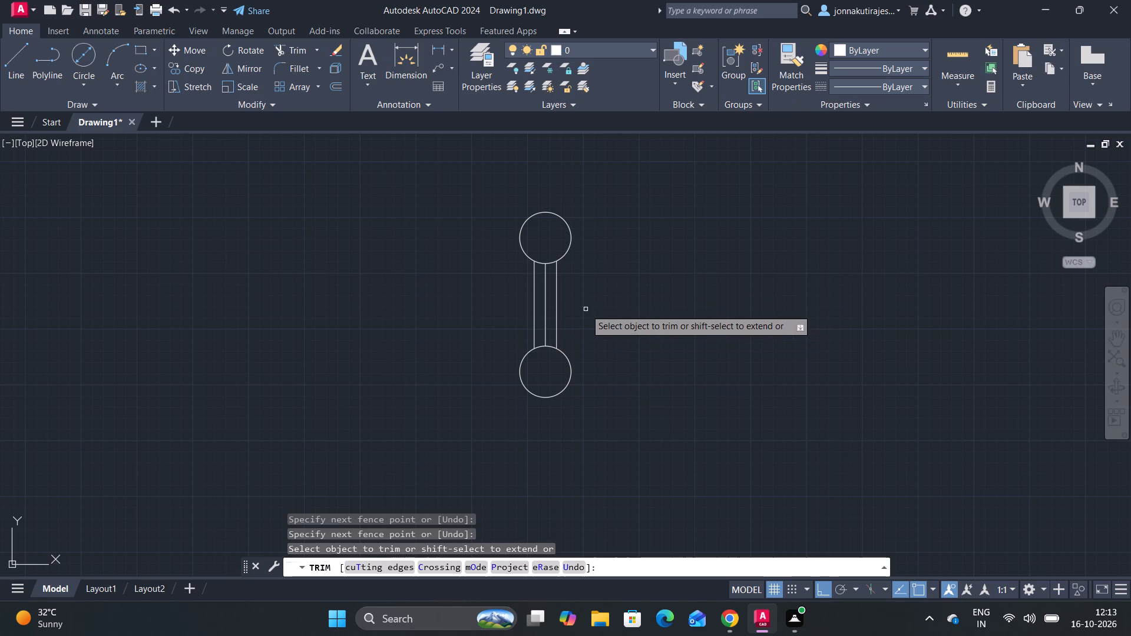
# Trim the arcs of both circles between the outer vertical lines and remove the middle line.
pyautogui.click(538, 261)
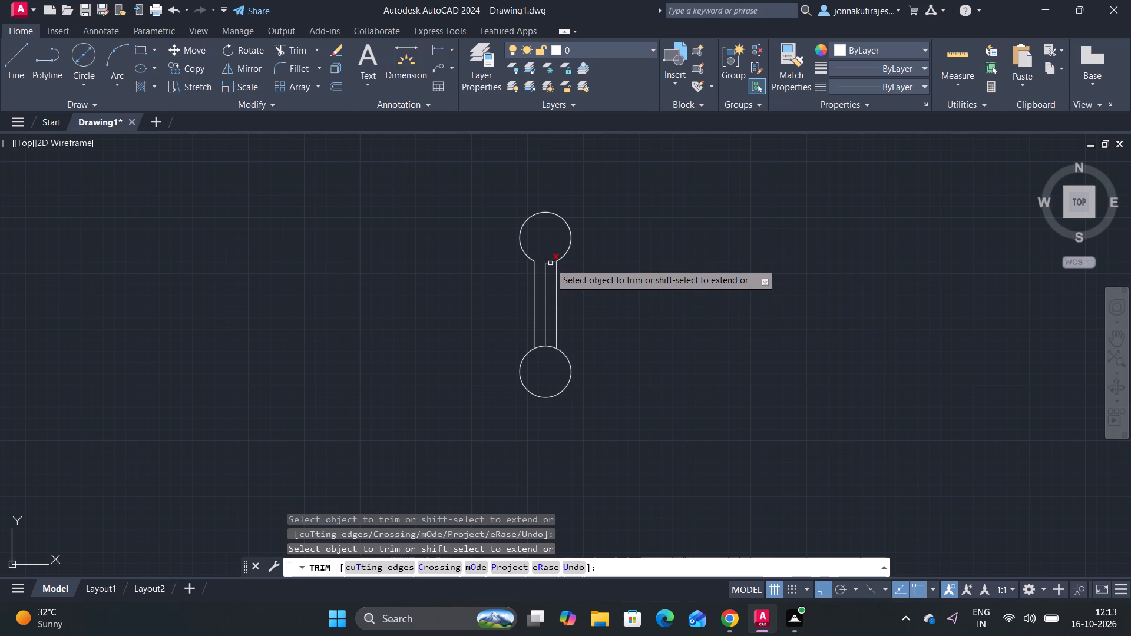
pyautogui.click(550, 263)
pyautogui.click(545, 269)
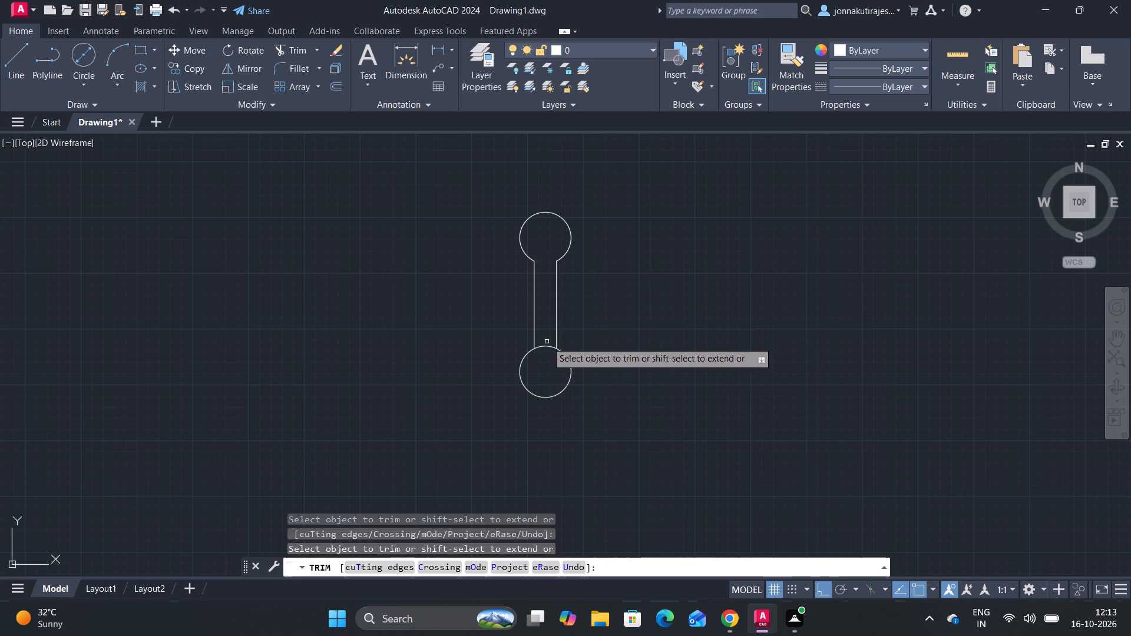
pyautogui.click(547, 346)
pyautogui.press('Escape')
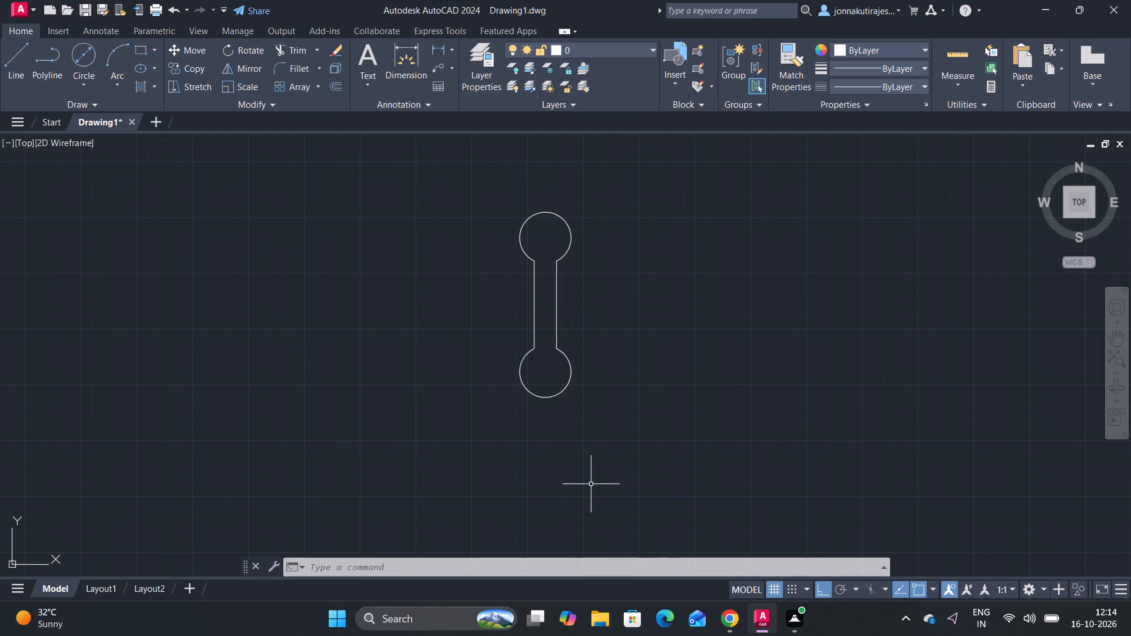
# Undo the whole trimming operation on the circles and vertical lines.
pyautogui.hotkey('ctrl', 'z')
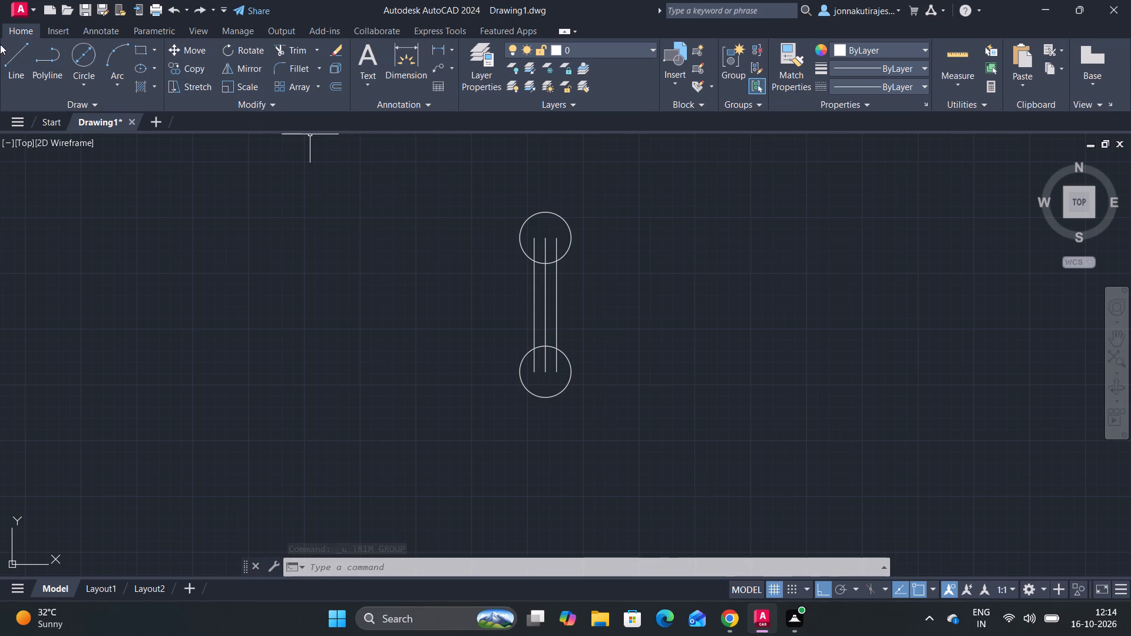
# Draw a circle of radius 120 with the Center, Radius method, centered on the middle vertical line's midpoint.
pyautogui.click(88, 73)
pyautogui.click(95, 108)
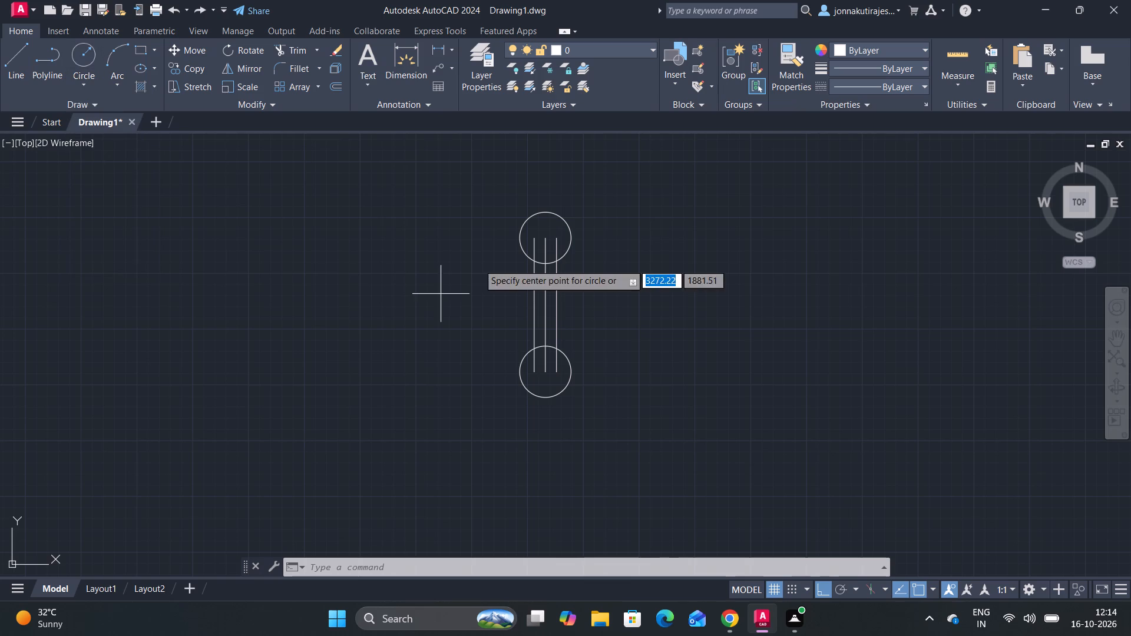
pyautogui.click(545, 304)
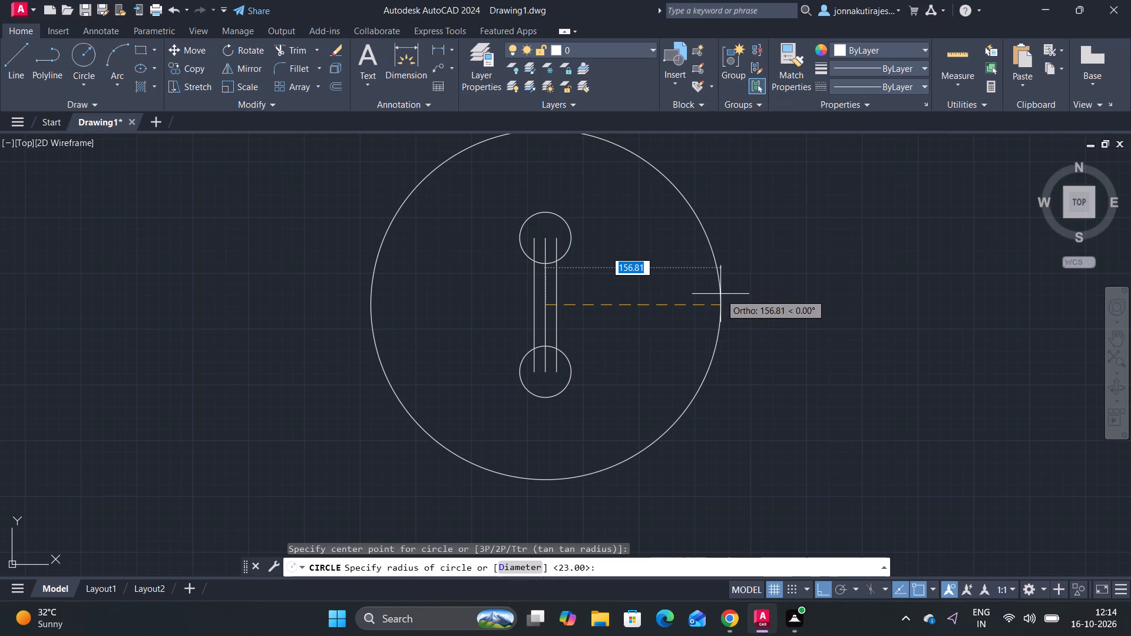
pyautogui.write('120')
pyautogui.press('Return')
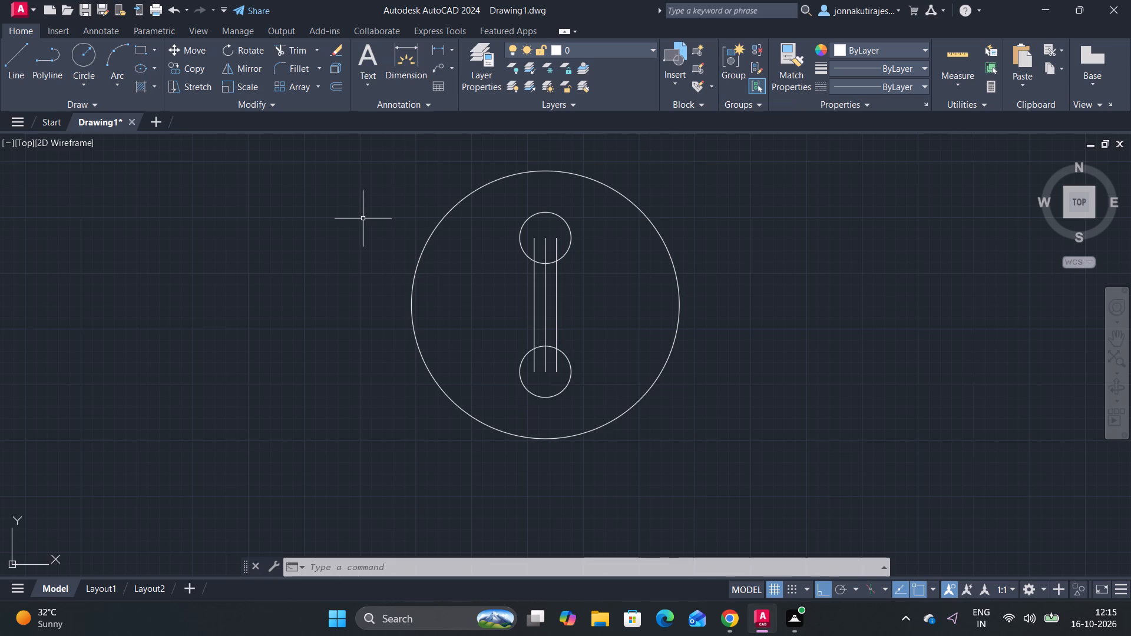
# Draw two circles of radius 40, one concentric with each of the small upper and lower circles.
pyautogui.press('space')
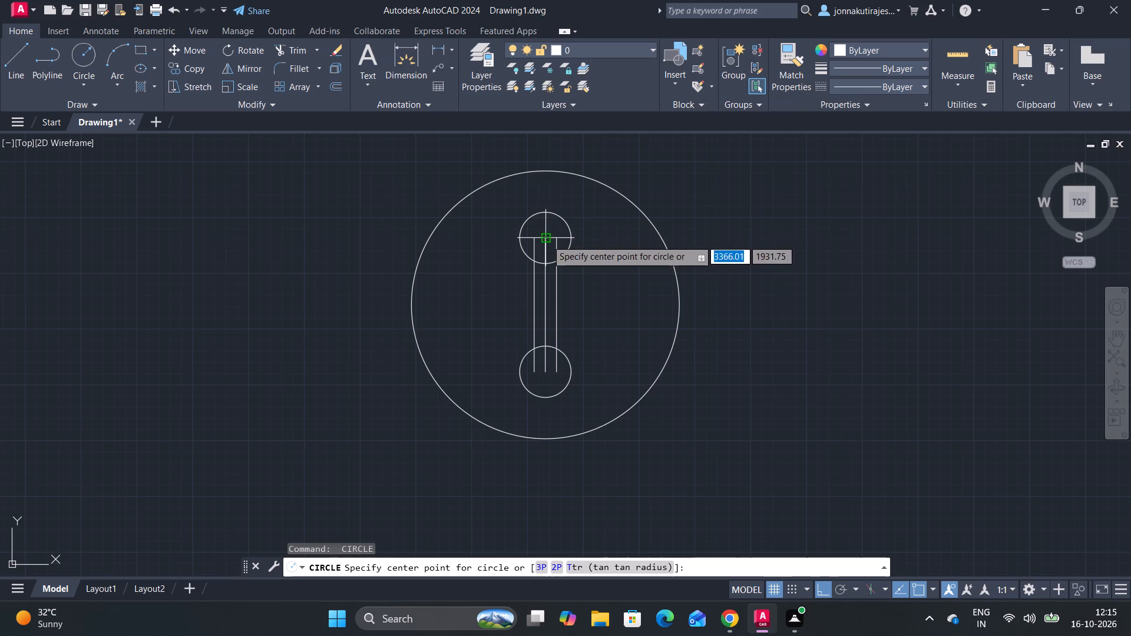
pyautogui.click(547, 236)
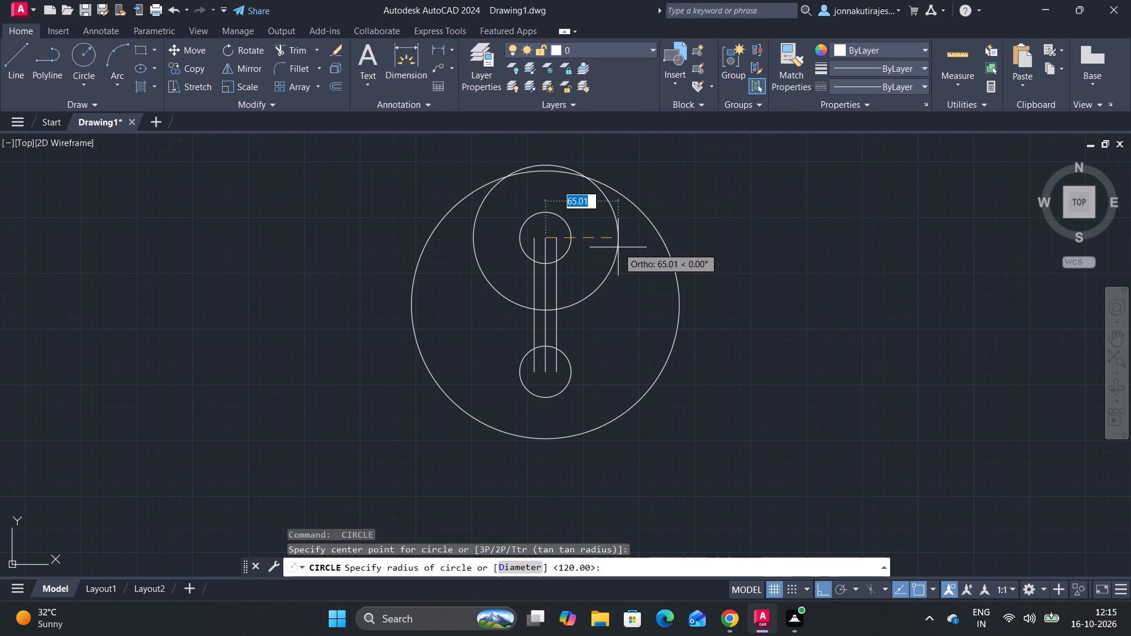
pyautogui.write('40')
pyautogui.press('Return')
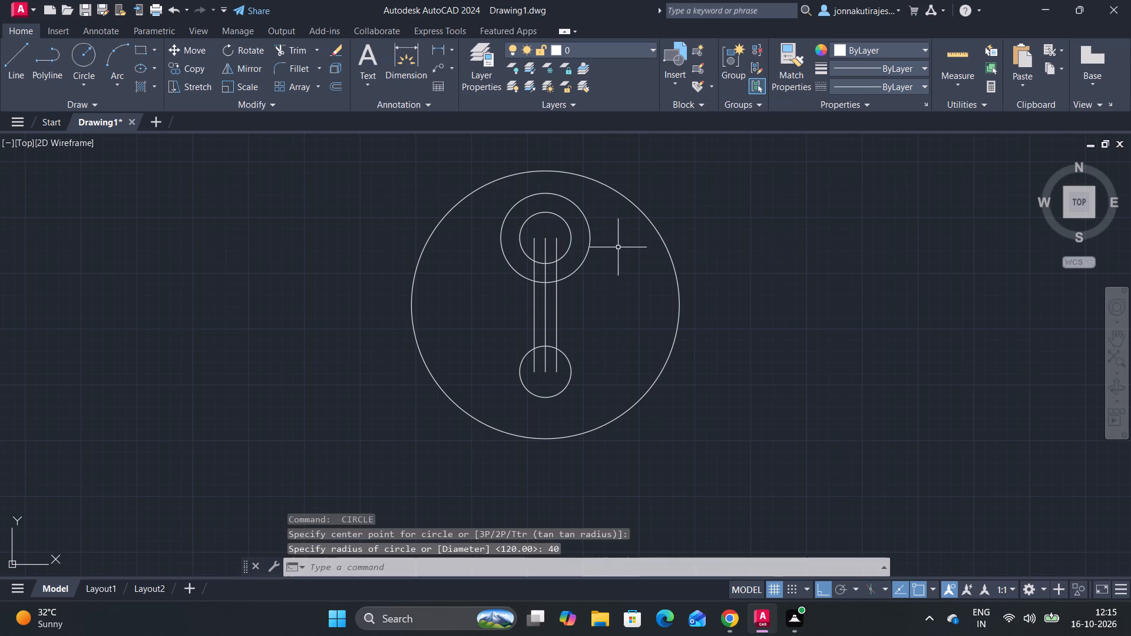
pyautogui.press('space')
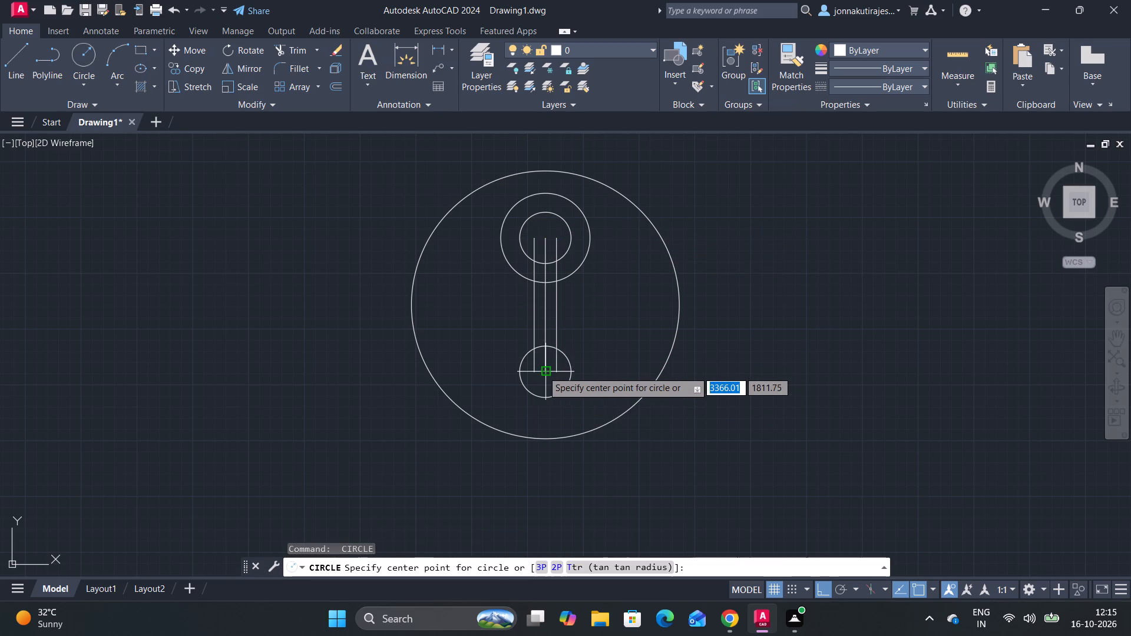
pyautogui.click(543, 371)
pyautogui.write('40')
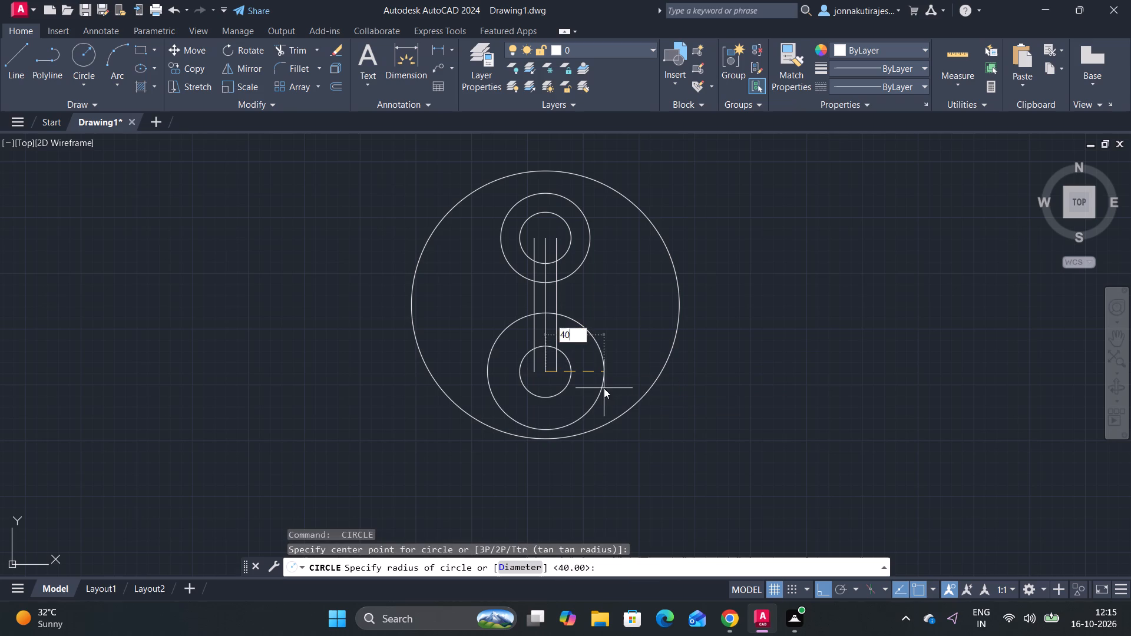
pyautogui.press('Return')
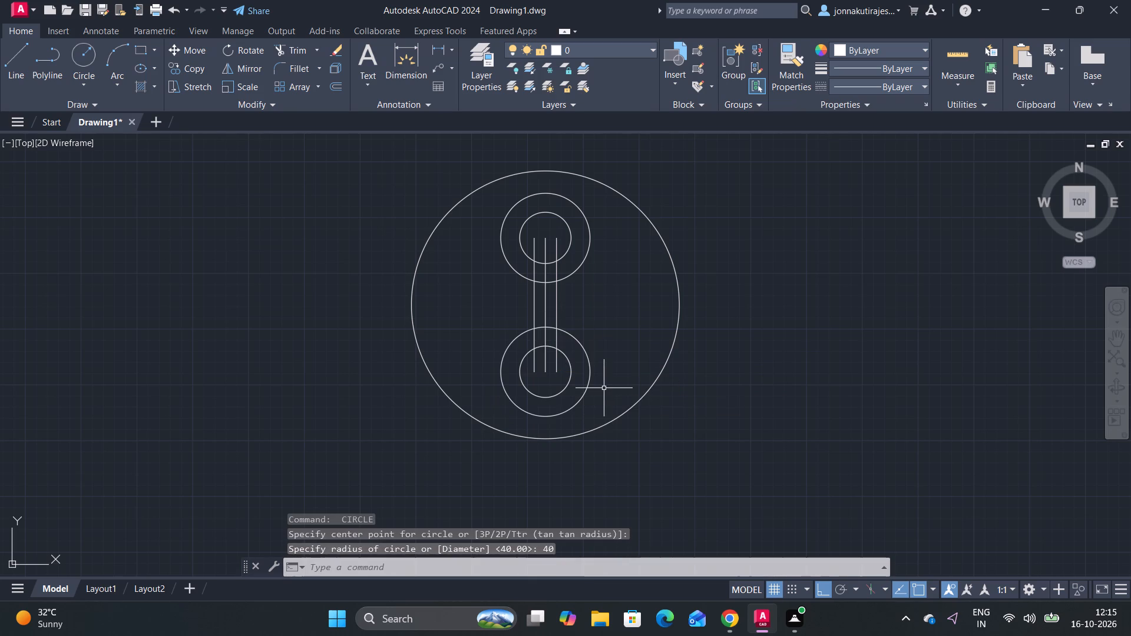
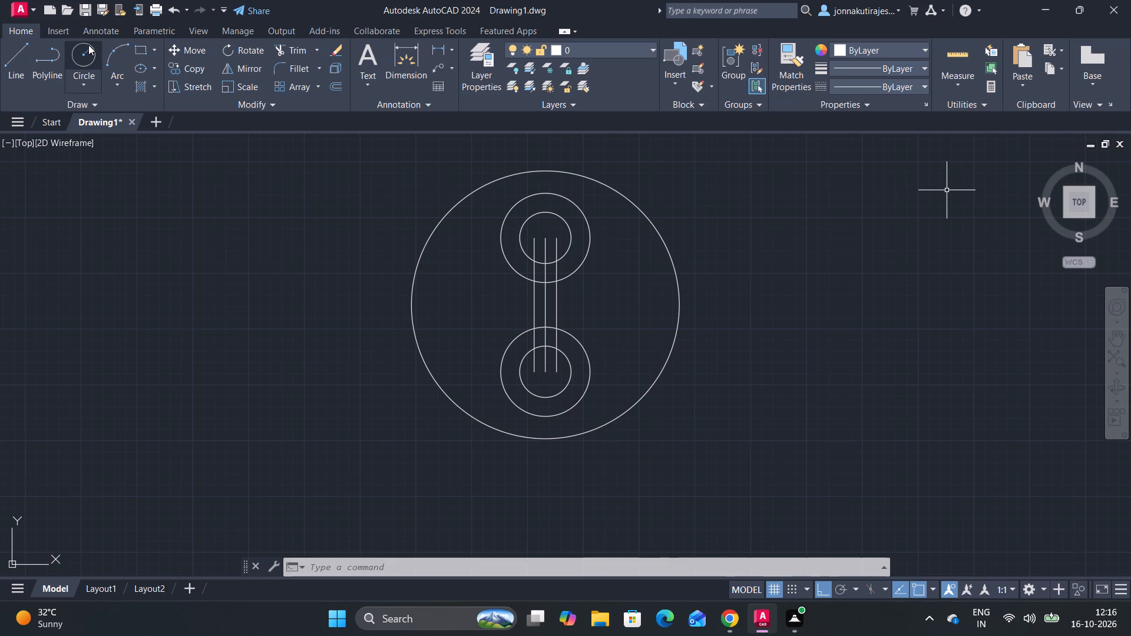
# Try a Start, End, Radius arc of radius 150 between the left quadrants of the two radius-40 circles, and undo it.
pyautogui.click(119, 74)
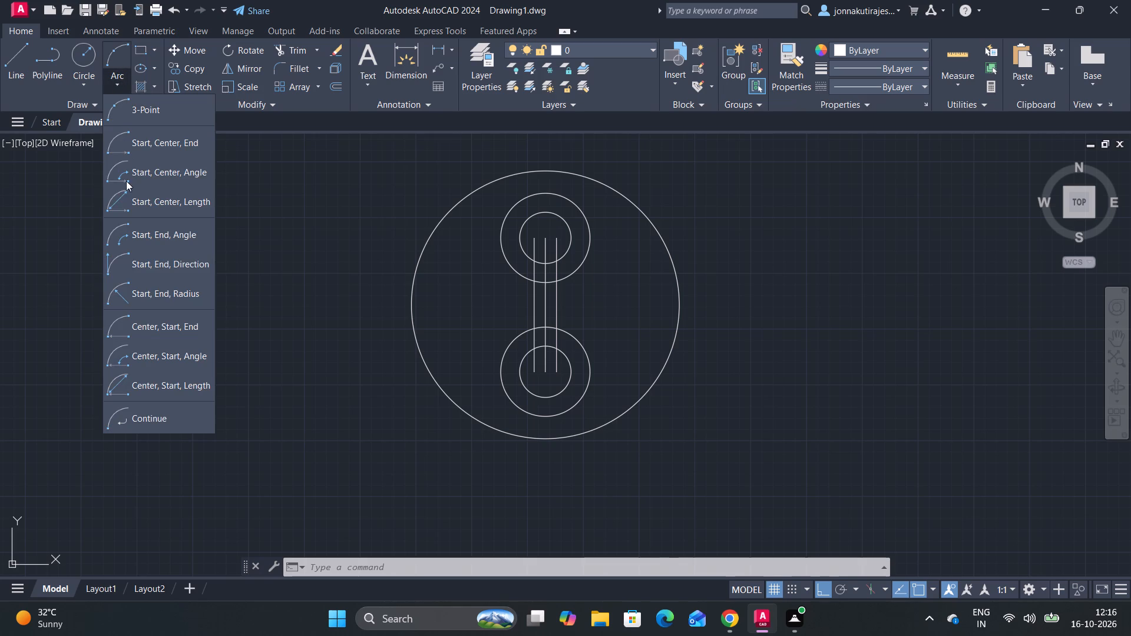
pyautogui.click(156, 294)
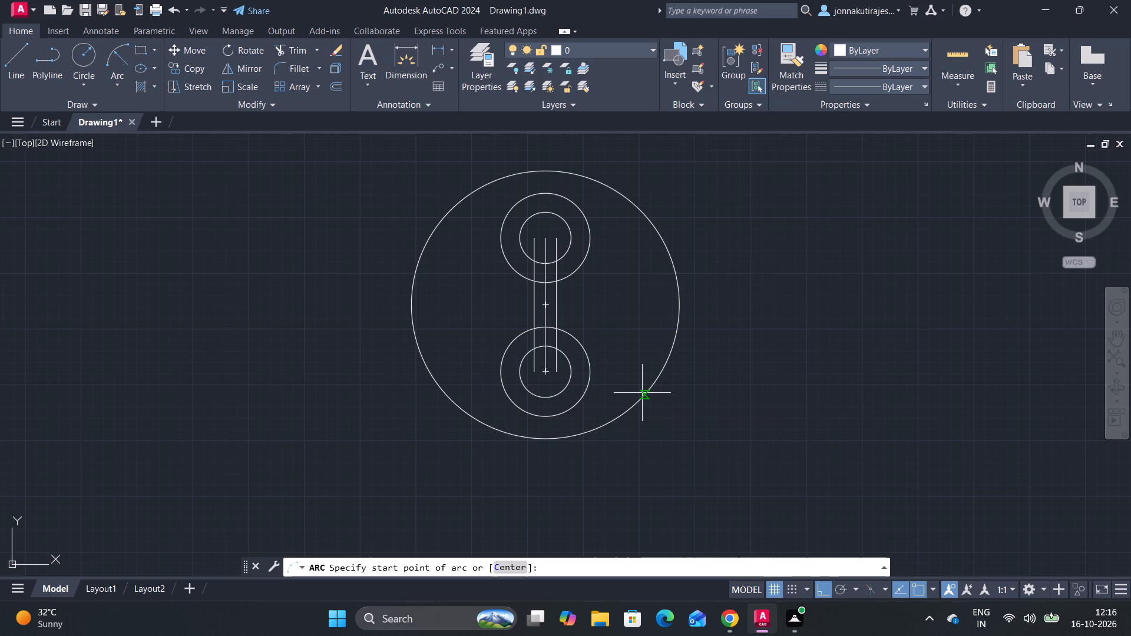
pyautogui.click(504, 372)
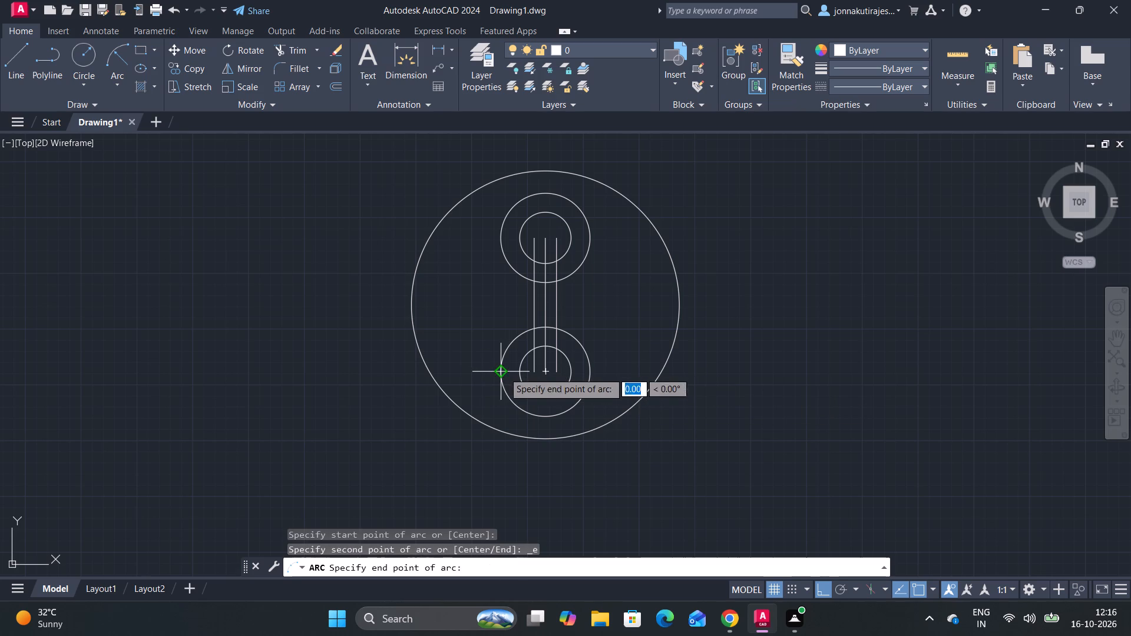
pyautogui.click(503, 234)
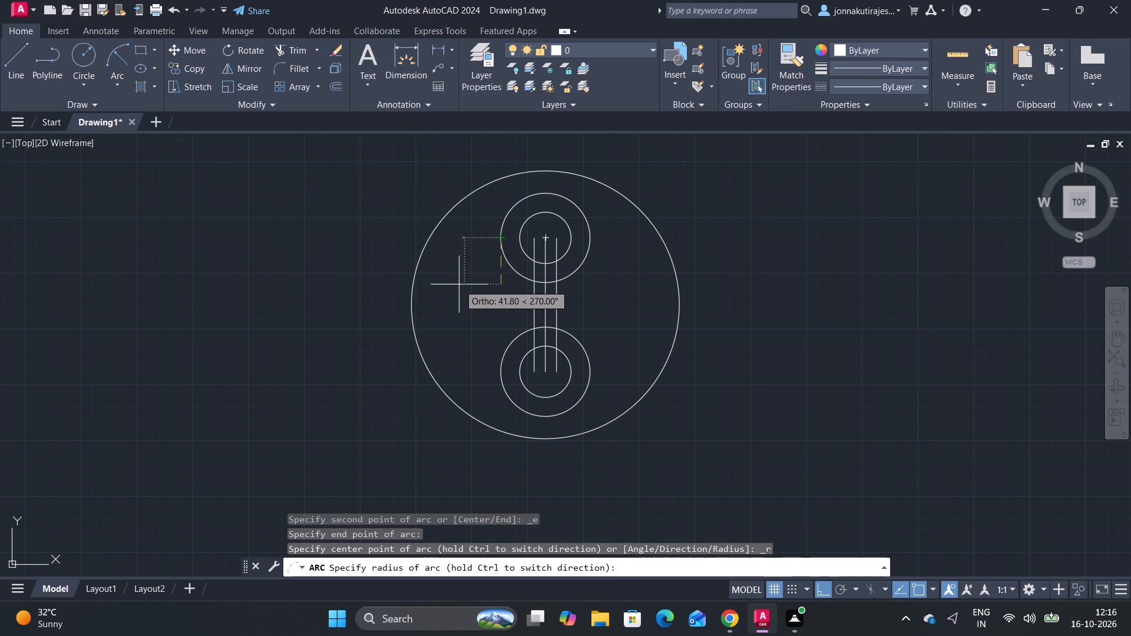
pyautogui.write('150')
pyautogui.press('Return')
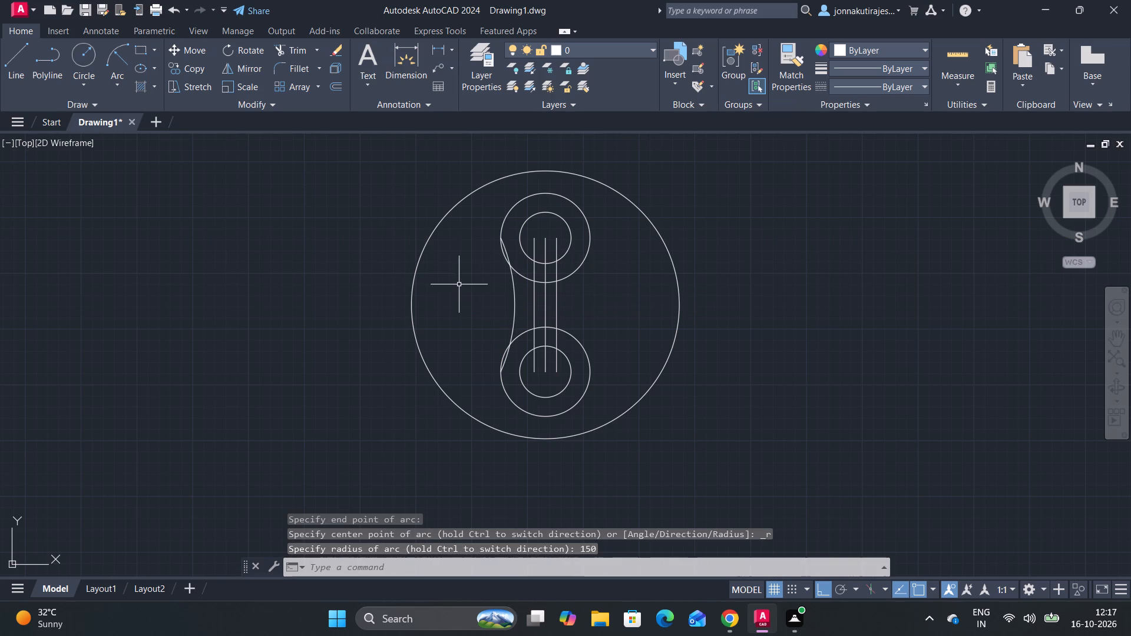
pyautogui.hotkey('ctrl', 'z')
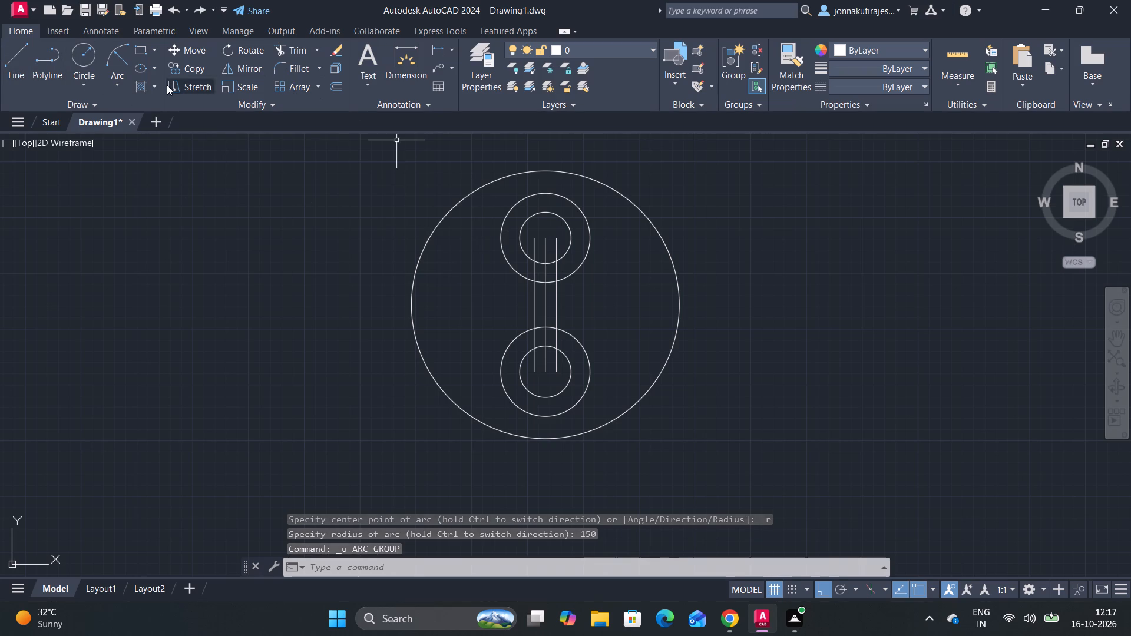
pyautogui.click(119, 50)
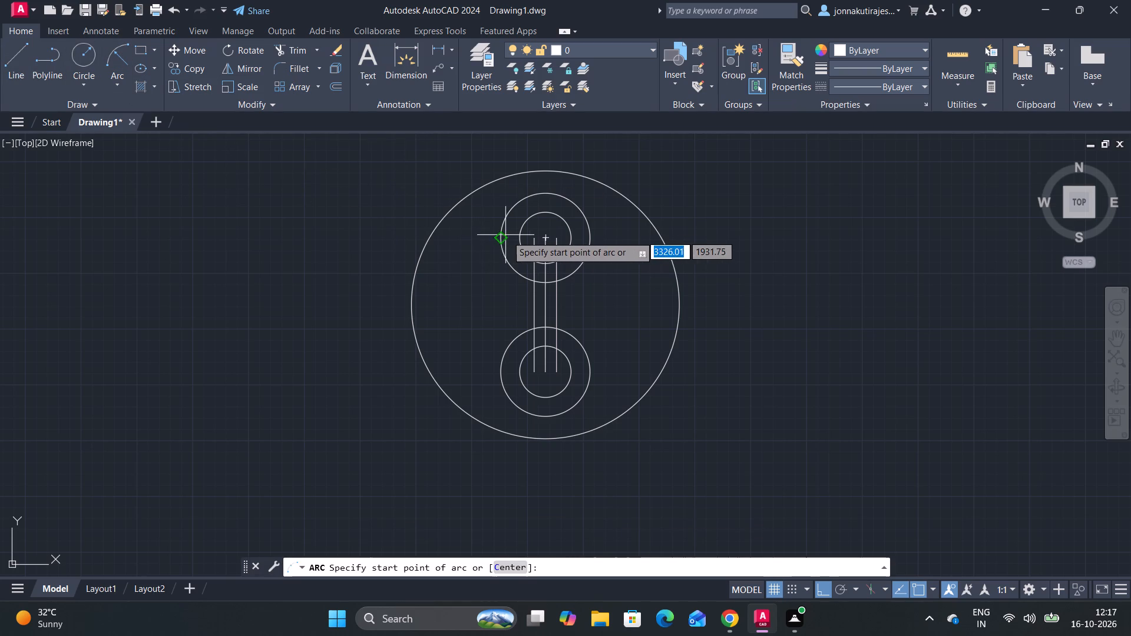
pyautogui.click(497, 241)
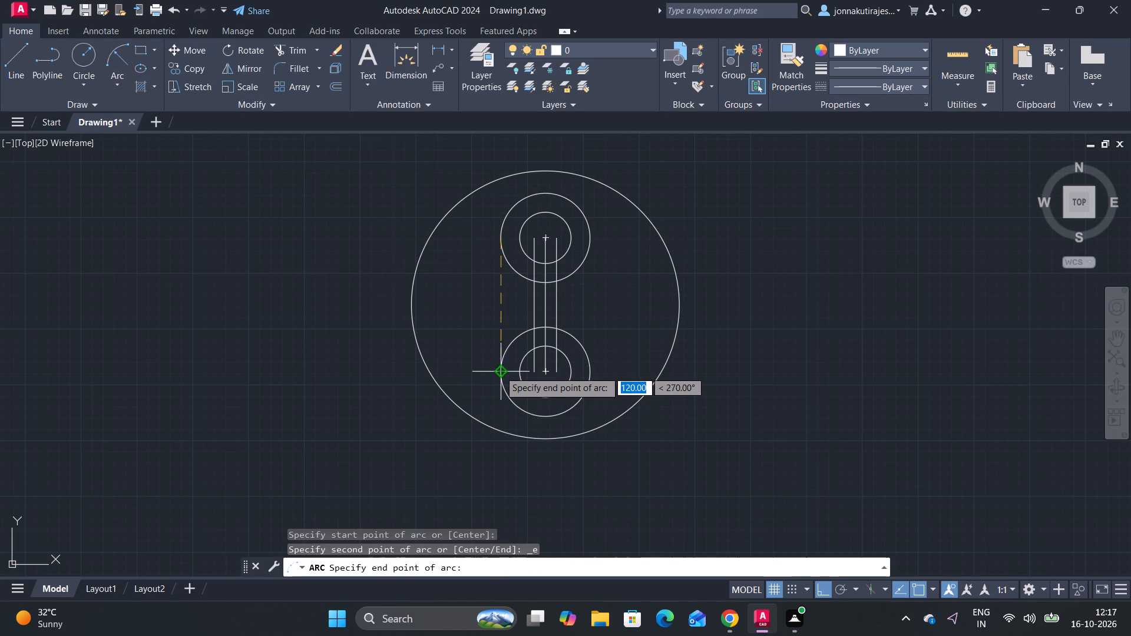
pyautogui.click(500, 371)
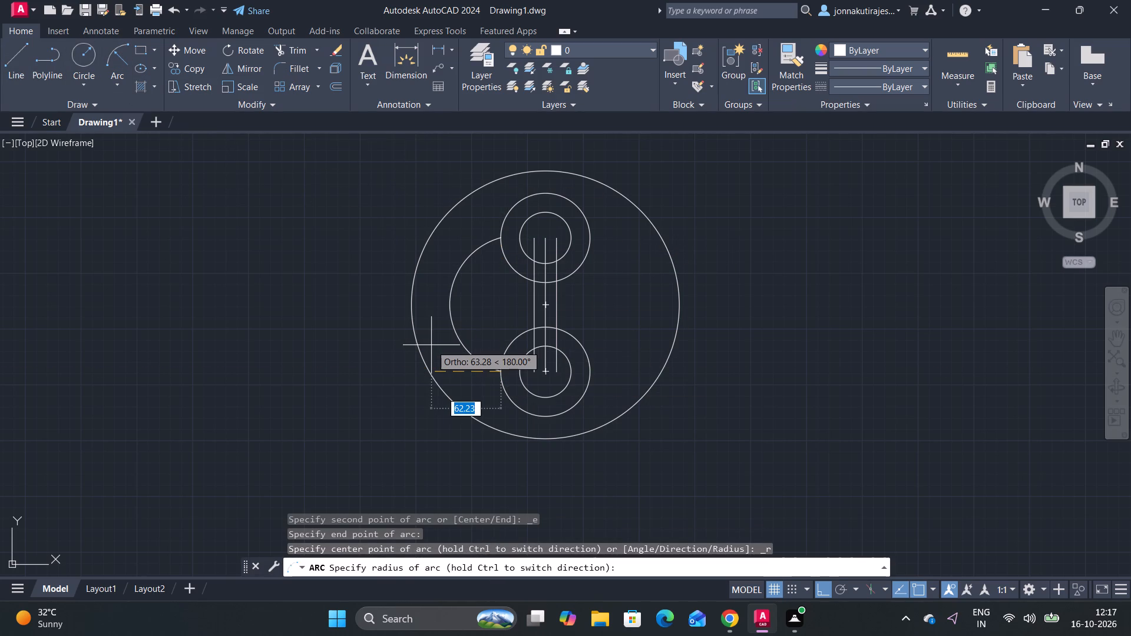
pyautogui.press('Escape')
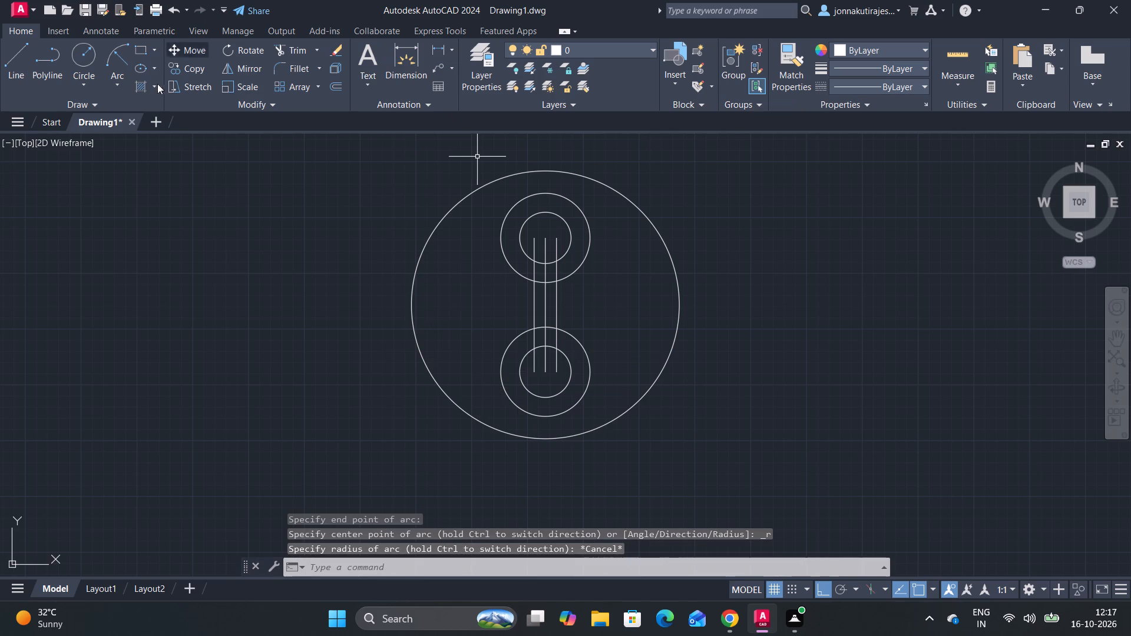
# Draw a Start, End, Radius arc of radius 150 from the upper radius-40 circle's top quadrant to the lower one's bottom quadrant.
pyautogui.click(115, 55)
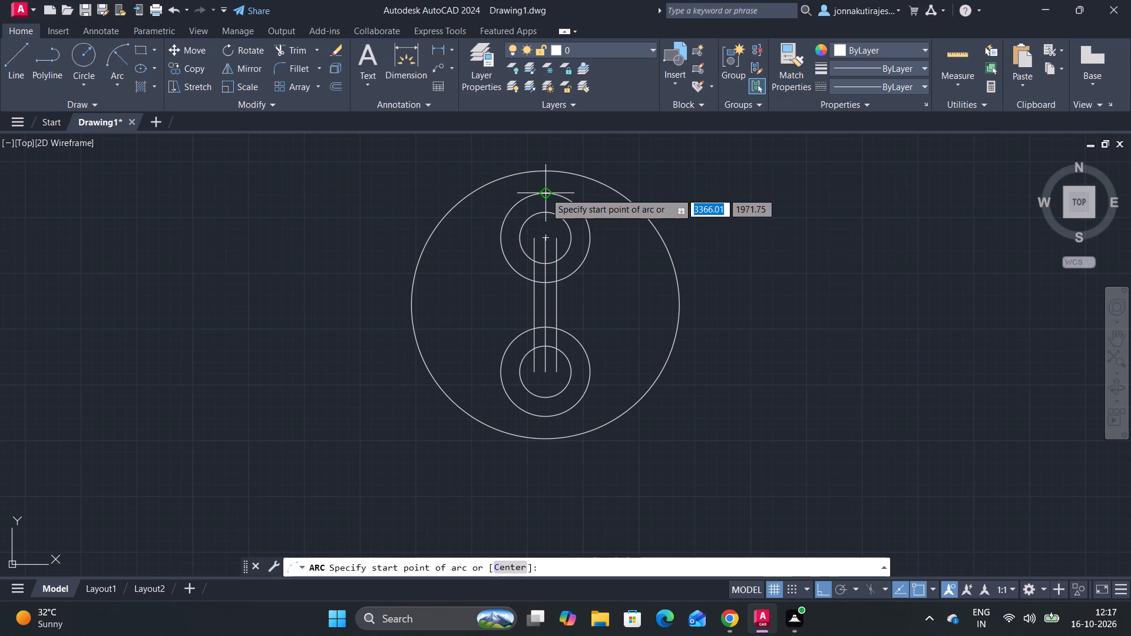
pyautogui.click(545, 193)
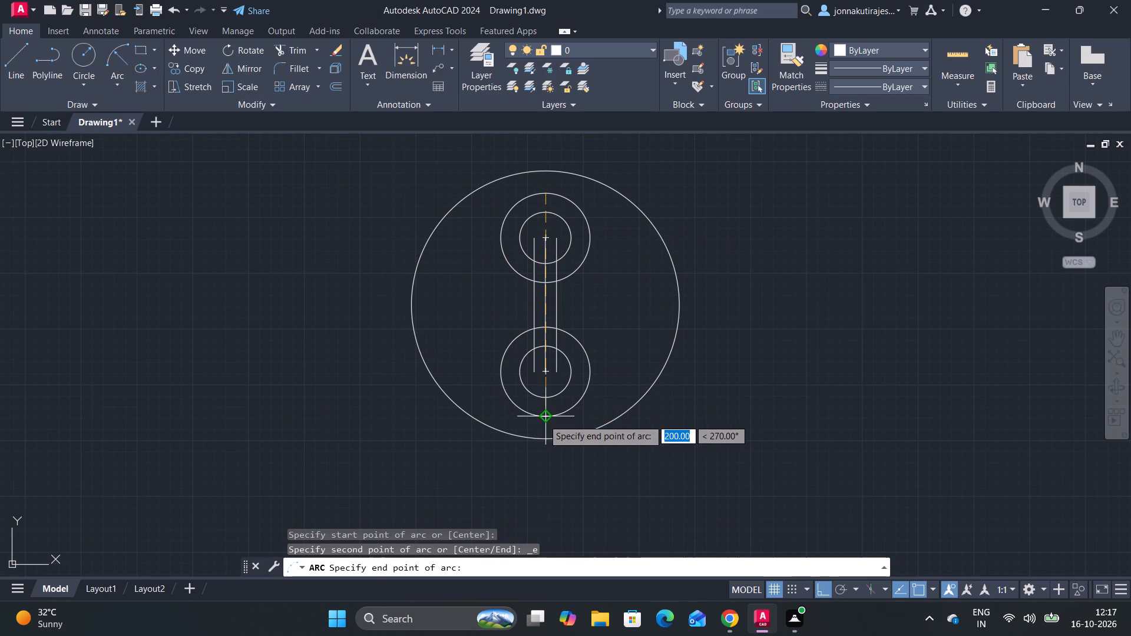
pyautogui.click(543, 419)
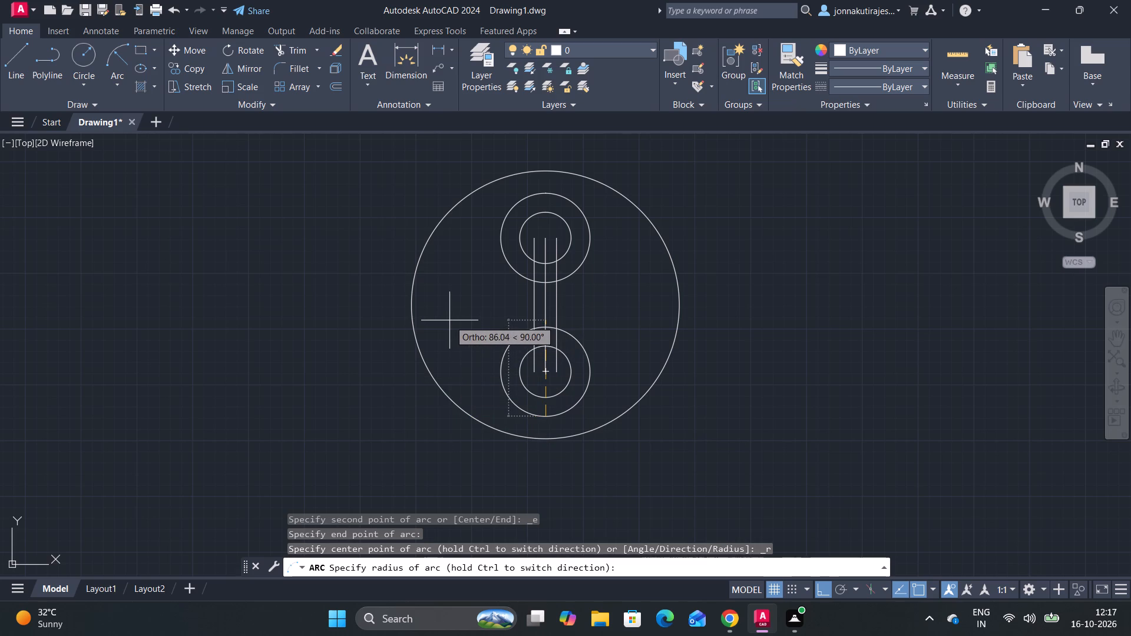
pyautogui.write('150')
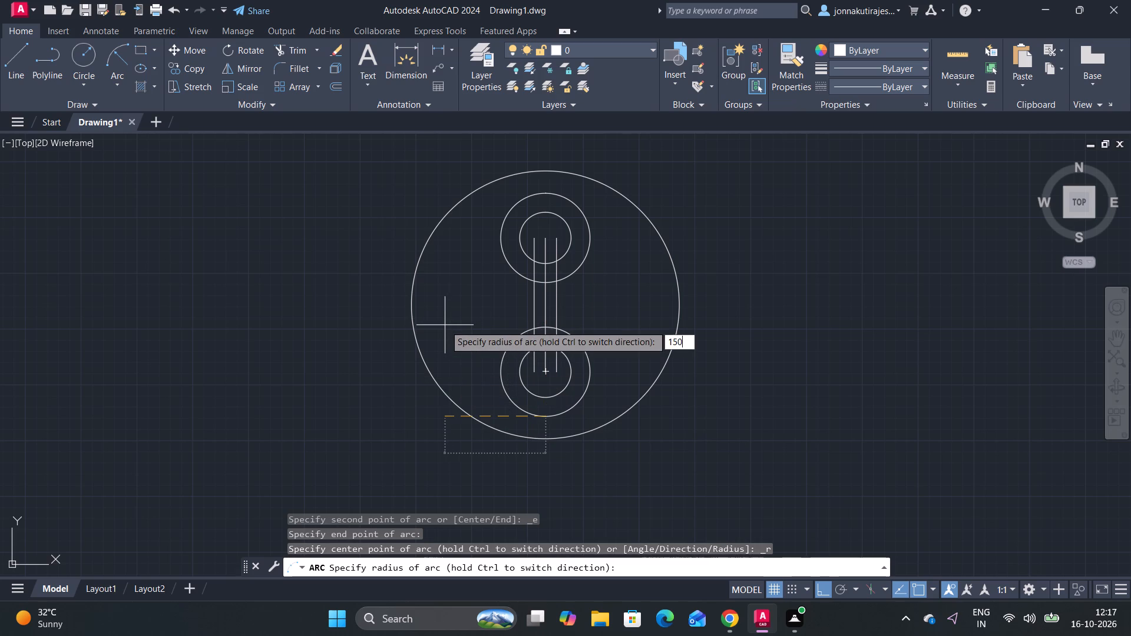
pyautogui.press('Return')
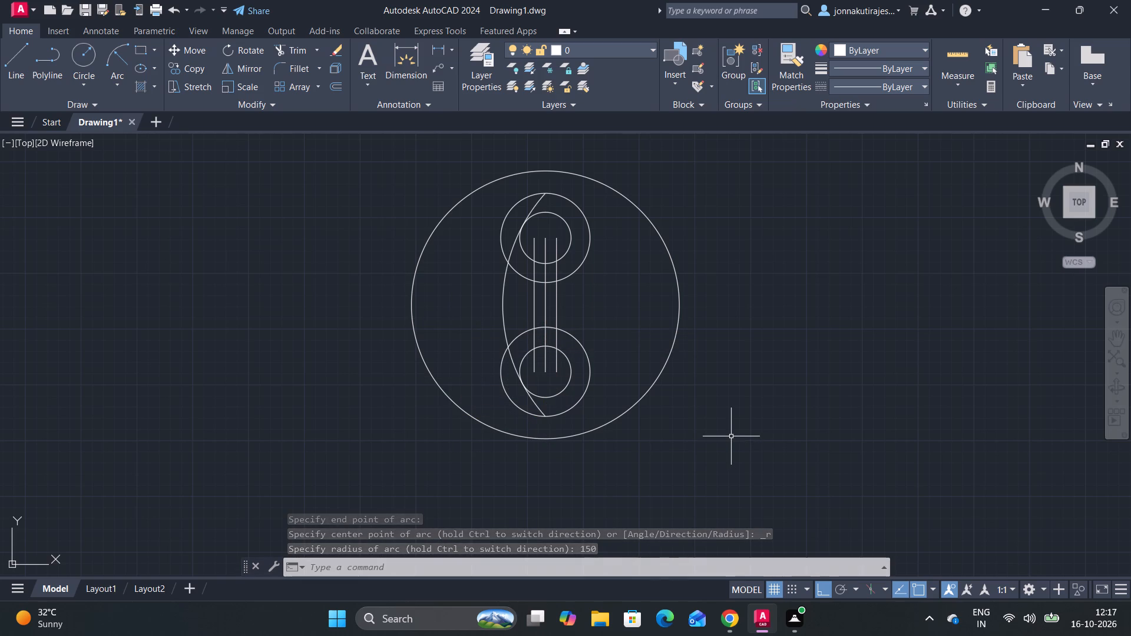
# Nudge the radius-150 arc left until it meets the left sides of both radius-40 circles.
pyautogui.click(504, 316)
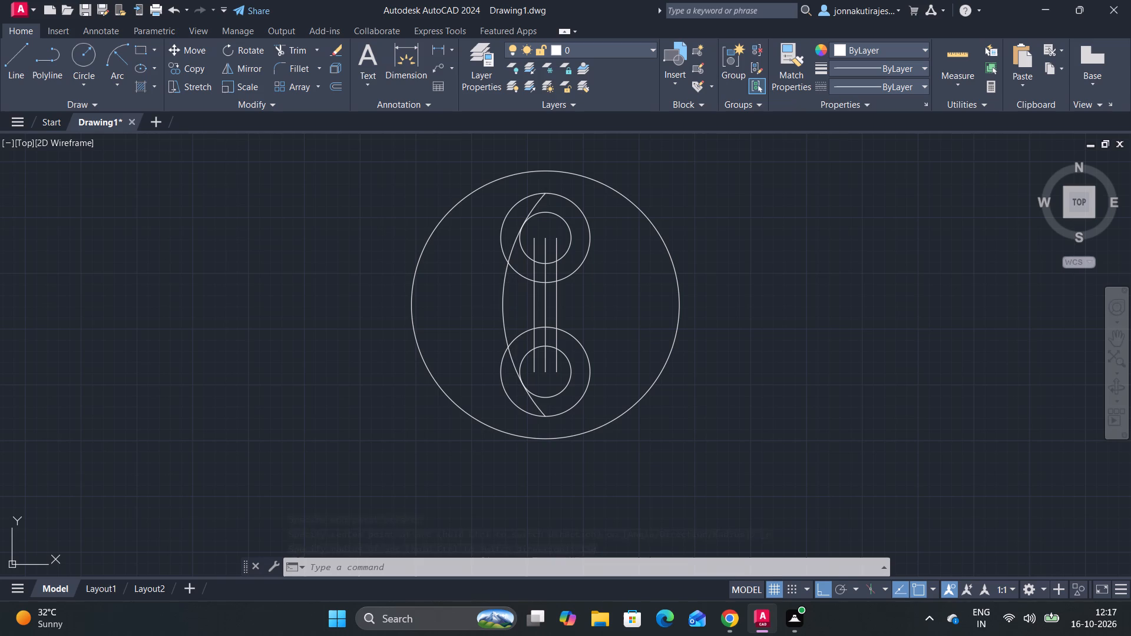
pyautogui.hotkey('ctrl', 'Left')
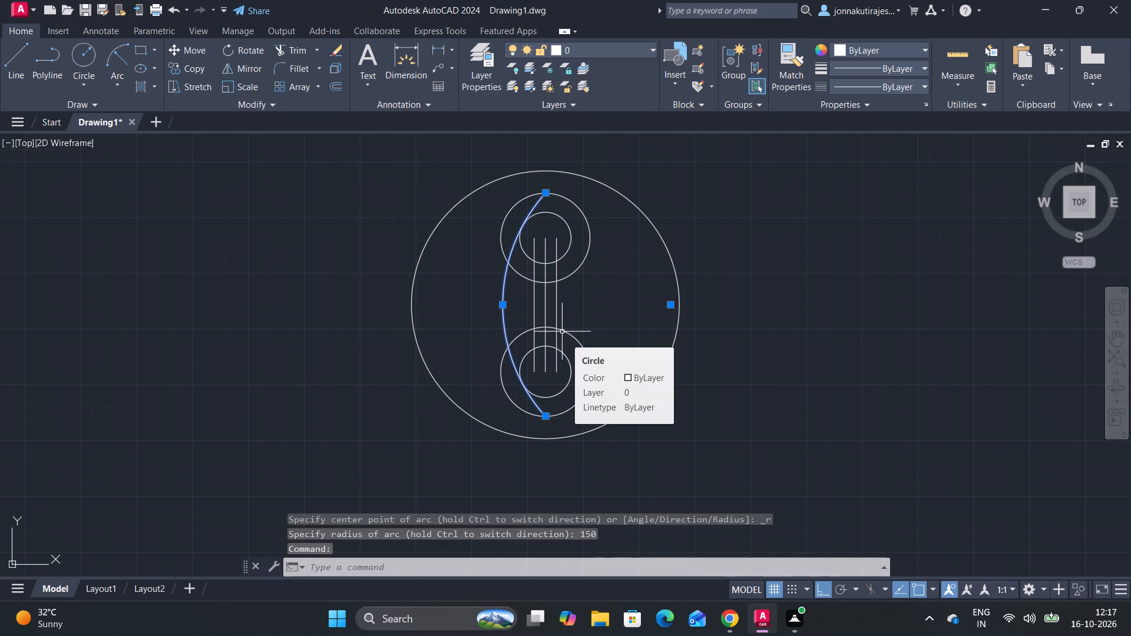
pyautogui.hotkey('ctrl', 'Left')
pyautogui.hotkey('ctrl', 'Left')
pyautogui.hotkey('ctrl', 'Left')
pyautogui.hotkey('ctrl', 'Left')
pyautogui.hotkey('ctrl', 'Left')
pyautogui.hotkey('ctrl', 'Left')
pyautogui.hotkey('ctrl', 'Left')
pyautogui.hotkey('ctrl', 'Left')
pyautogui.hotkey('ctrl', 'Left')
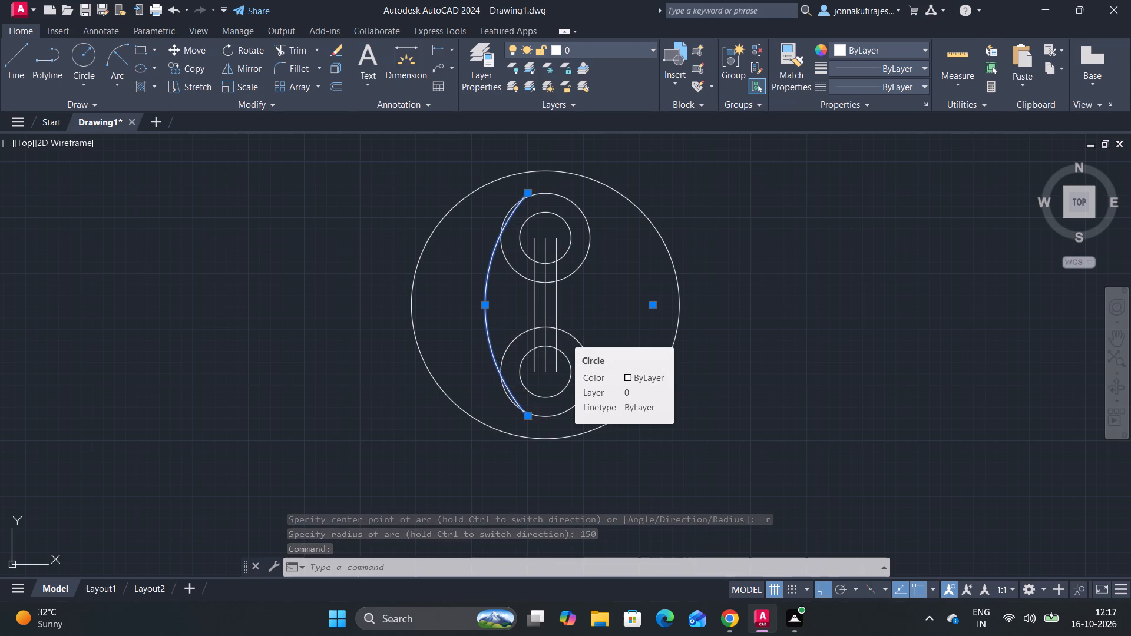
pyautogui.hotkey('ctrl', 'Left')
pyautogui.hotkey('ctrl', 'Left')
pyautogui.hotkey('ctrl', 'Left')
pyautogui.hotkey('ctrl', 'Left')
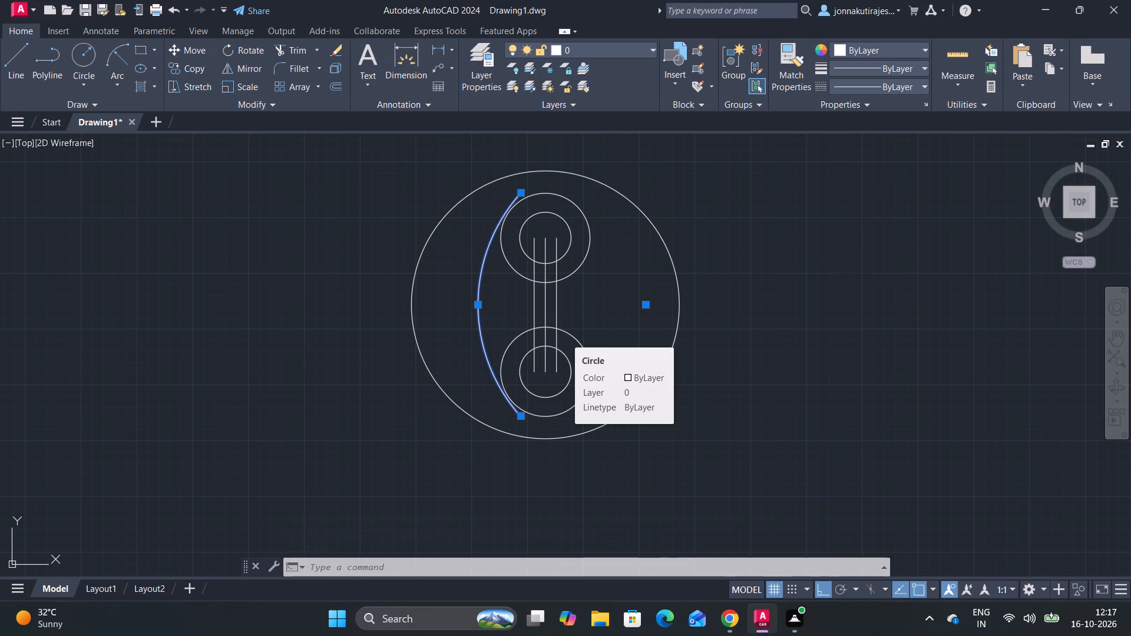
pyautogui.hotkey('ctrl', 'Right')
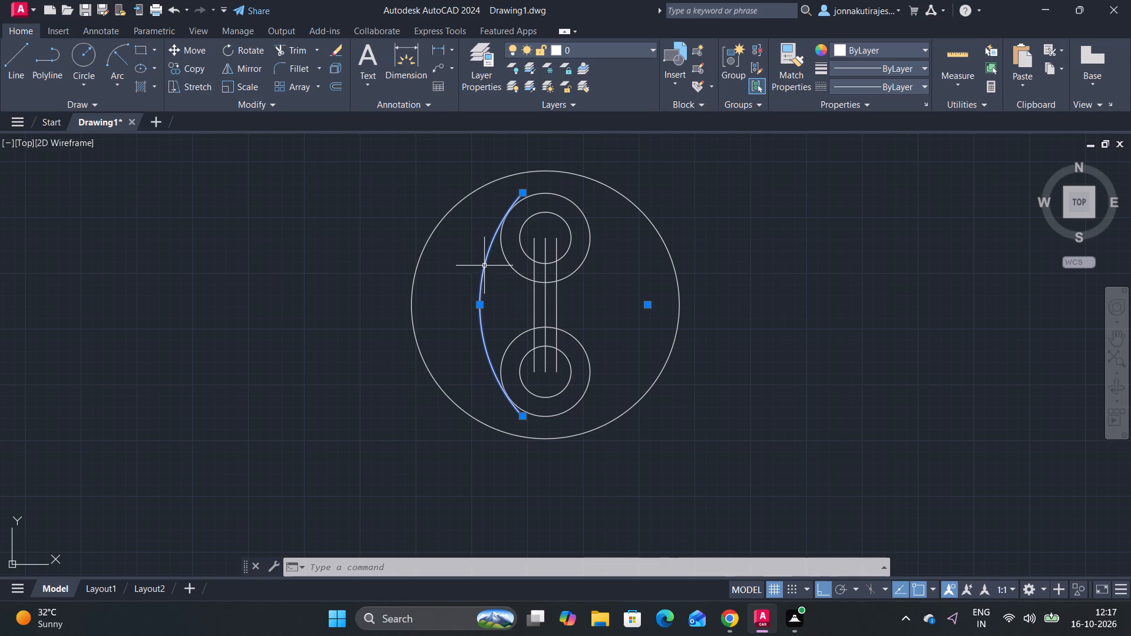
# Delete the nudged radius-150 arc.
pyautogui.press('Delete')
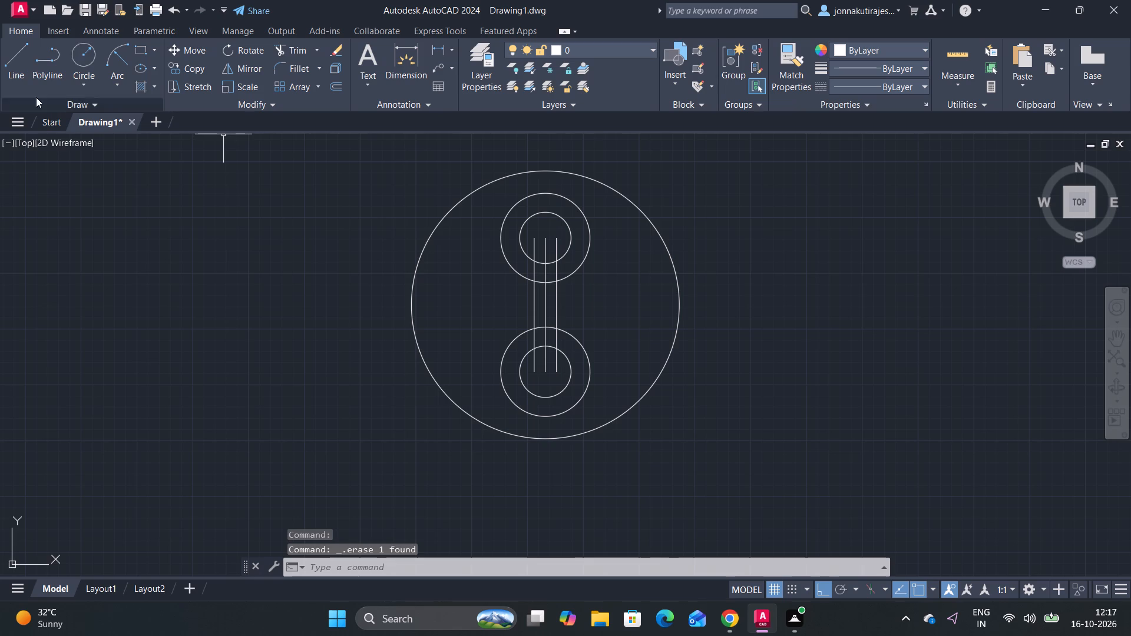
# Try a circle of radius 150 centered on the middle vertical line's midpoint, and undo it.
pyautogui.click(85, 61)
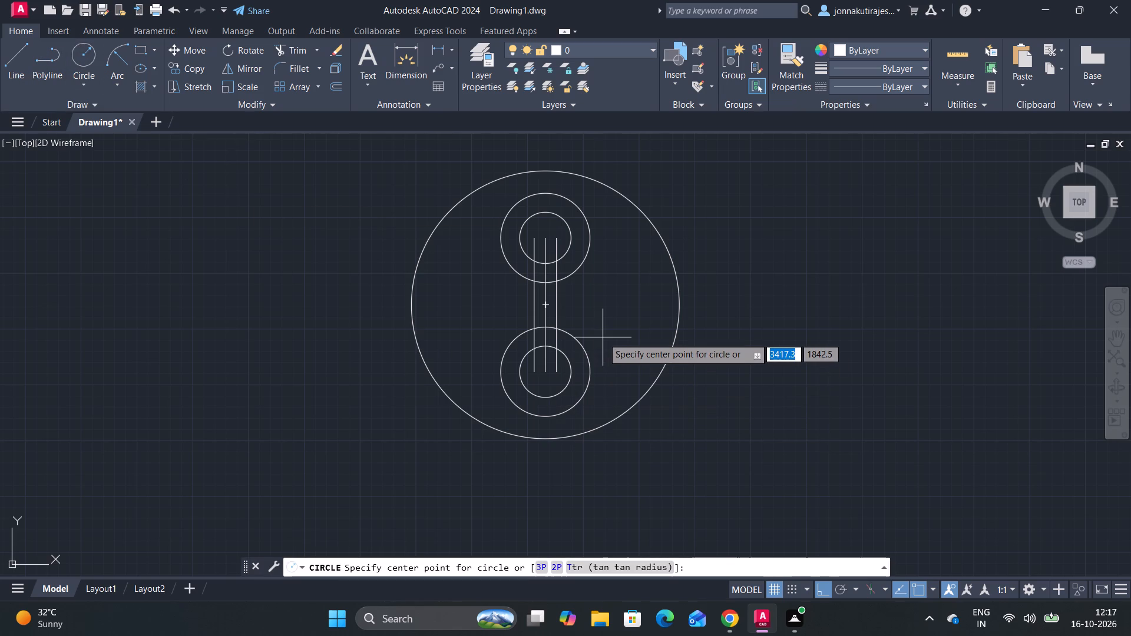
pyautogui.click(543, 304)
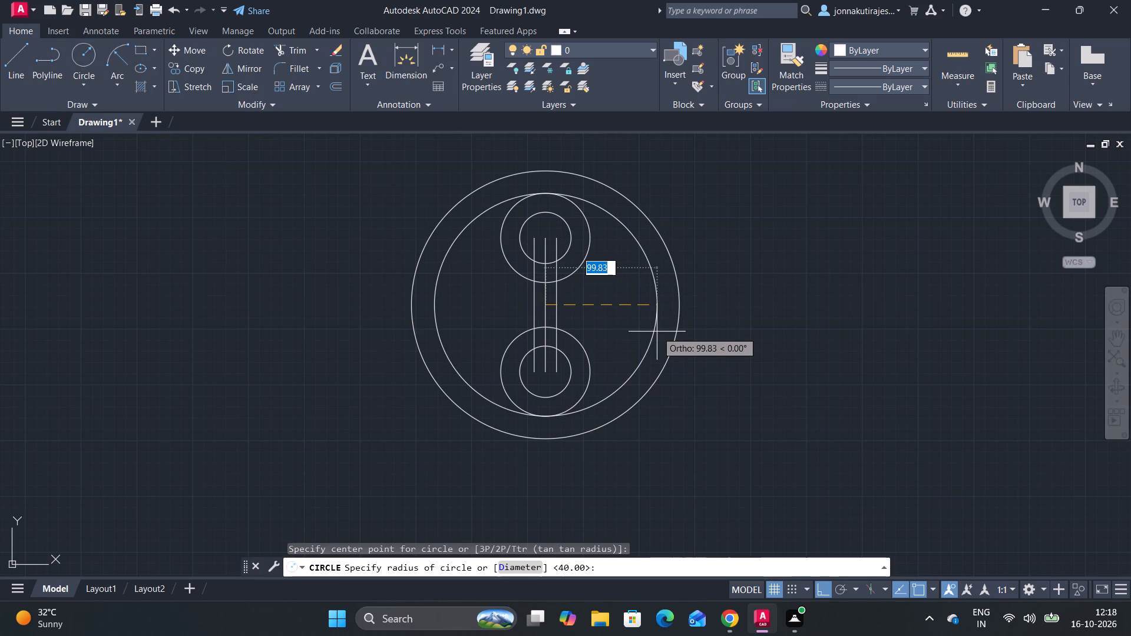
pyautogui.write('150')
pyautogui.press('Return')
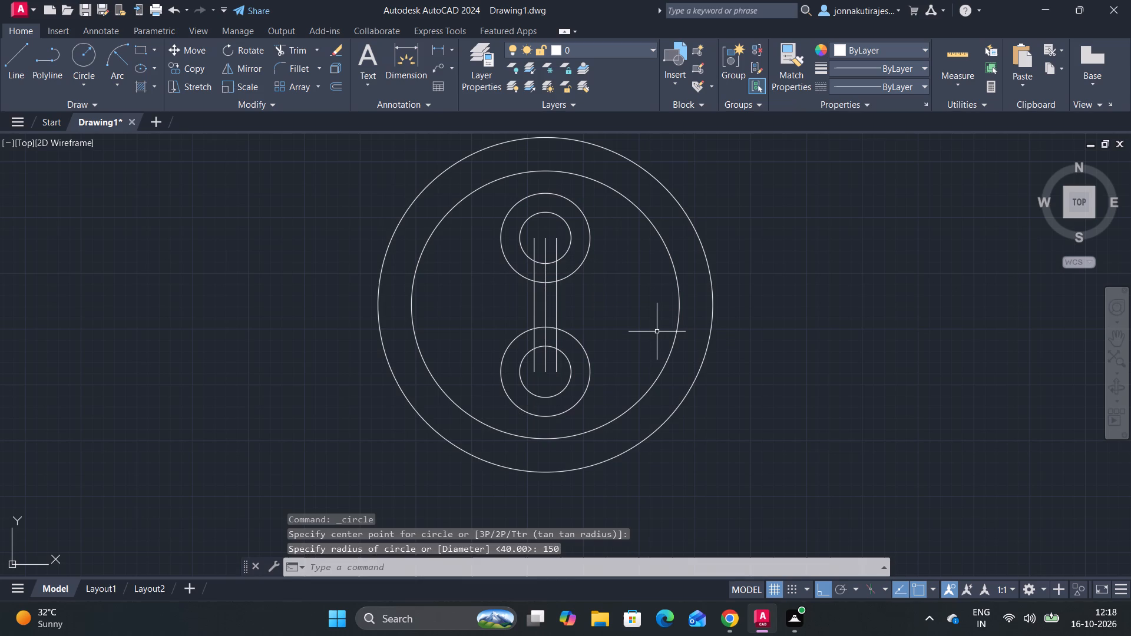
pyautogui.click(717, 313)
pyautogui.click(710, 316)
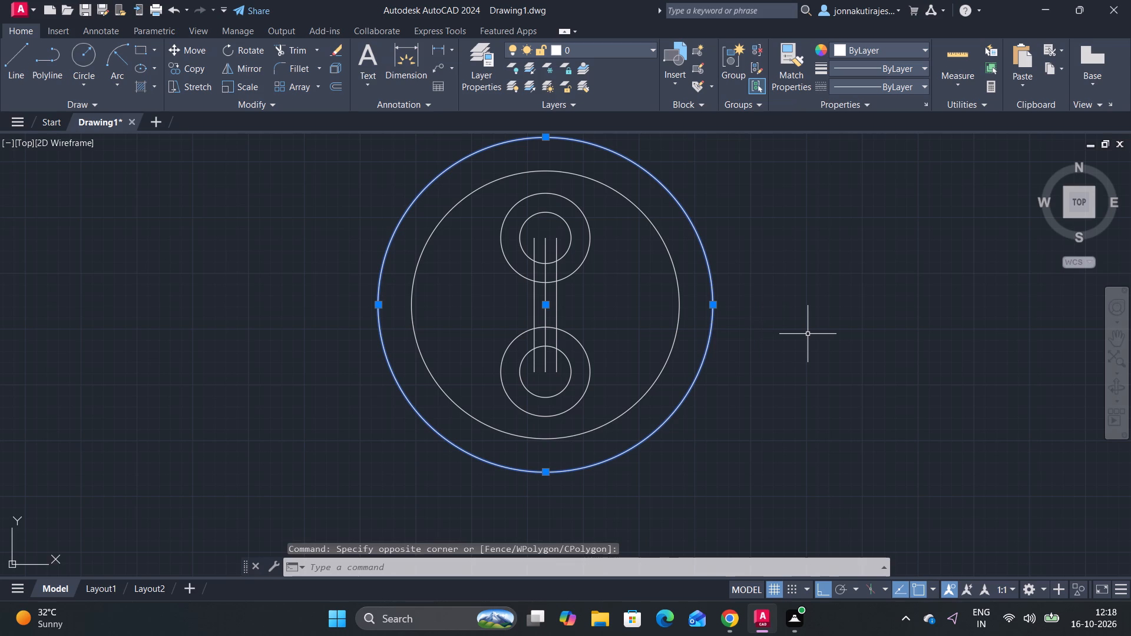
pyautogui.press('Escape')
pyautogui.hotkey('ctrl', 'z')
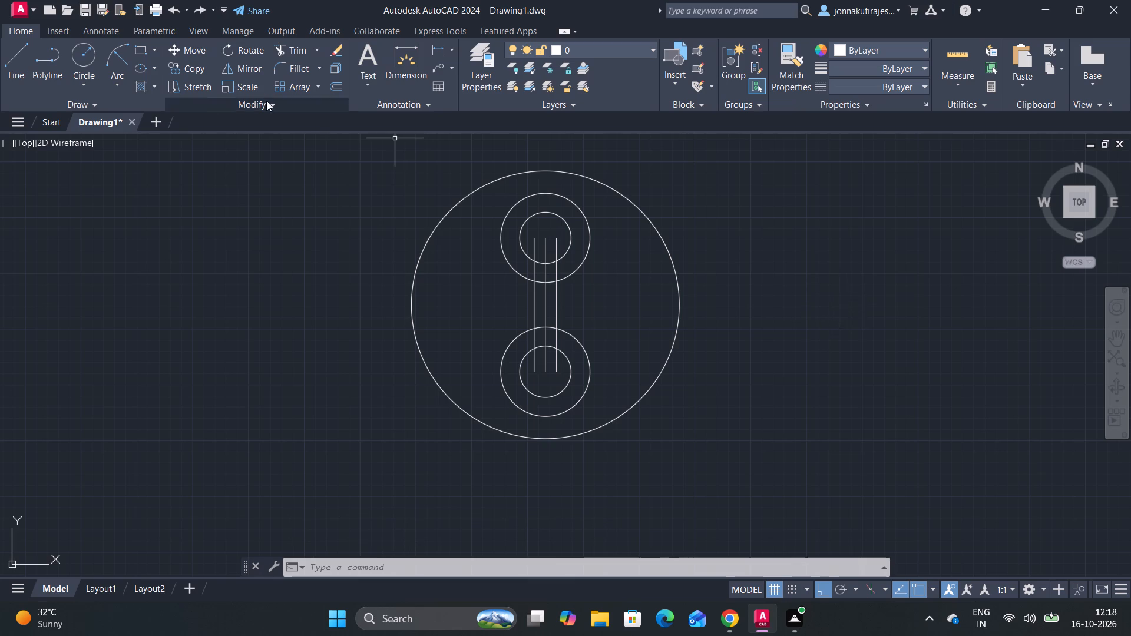
# Draw a Start, End, Radius arc of radius 150 from the upper radius-40 circle's upper-left edge to the lower one's lower-left edge.
pyautogui.click(107, 81)
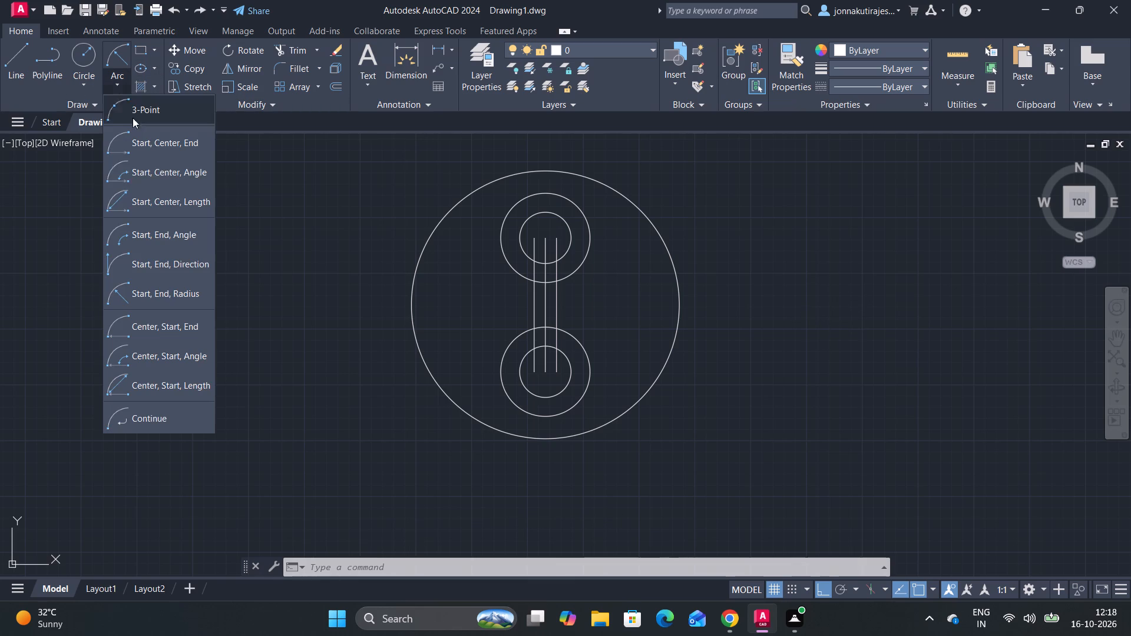
pyautogui.scroll(-3, 153, 148)
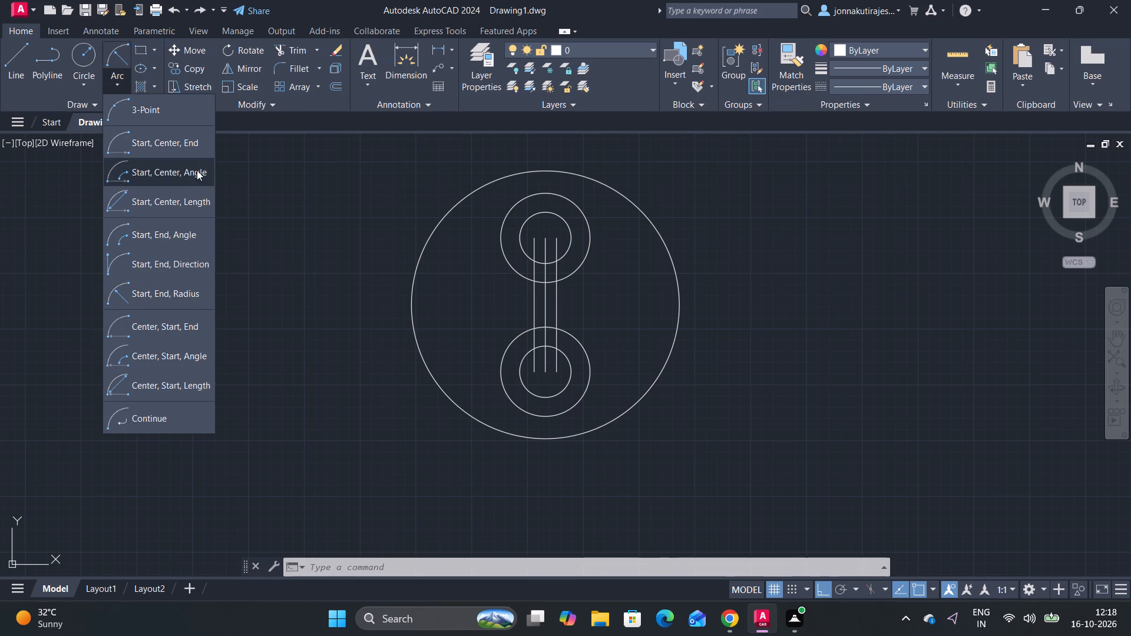
pyautogui.click(190, 293)
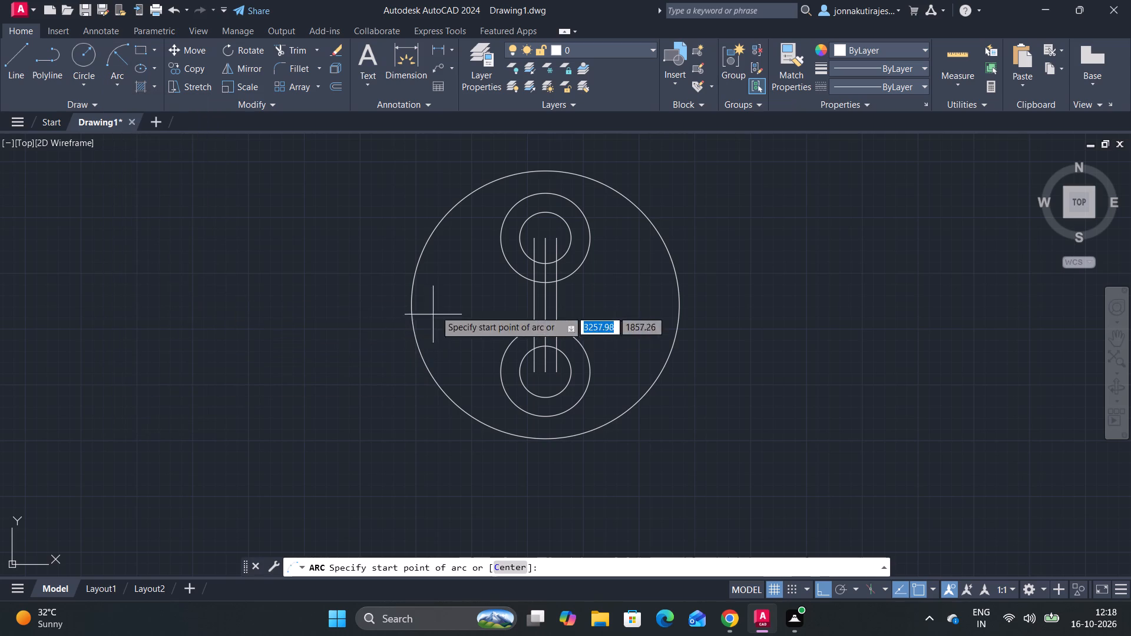
pyautogui.click(527, 197)
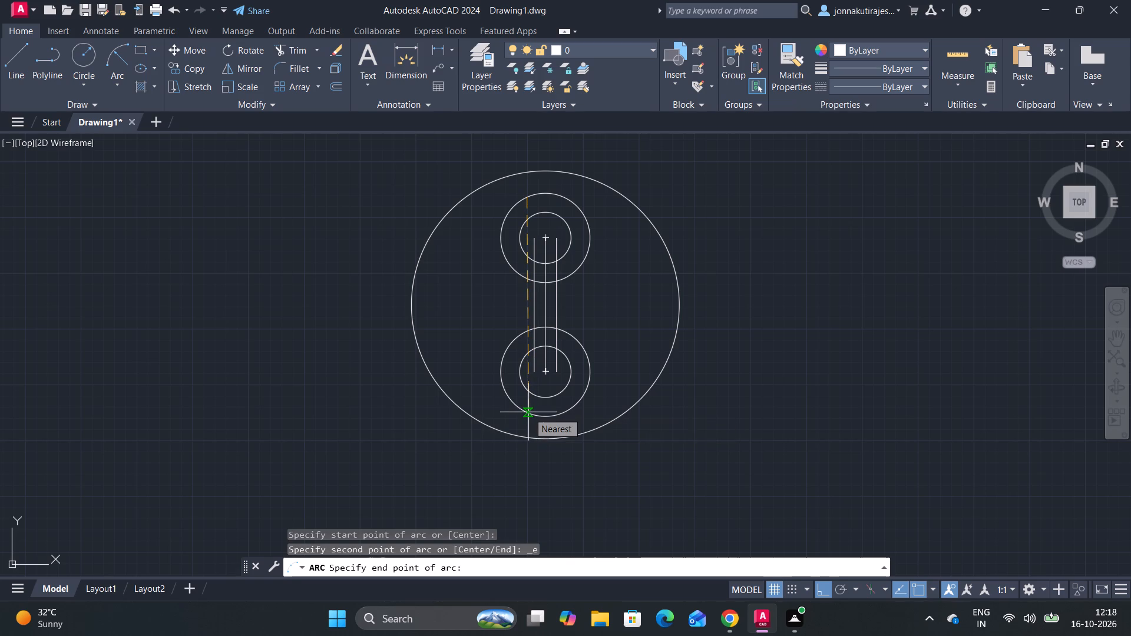
pyautogui.click(528, 412)
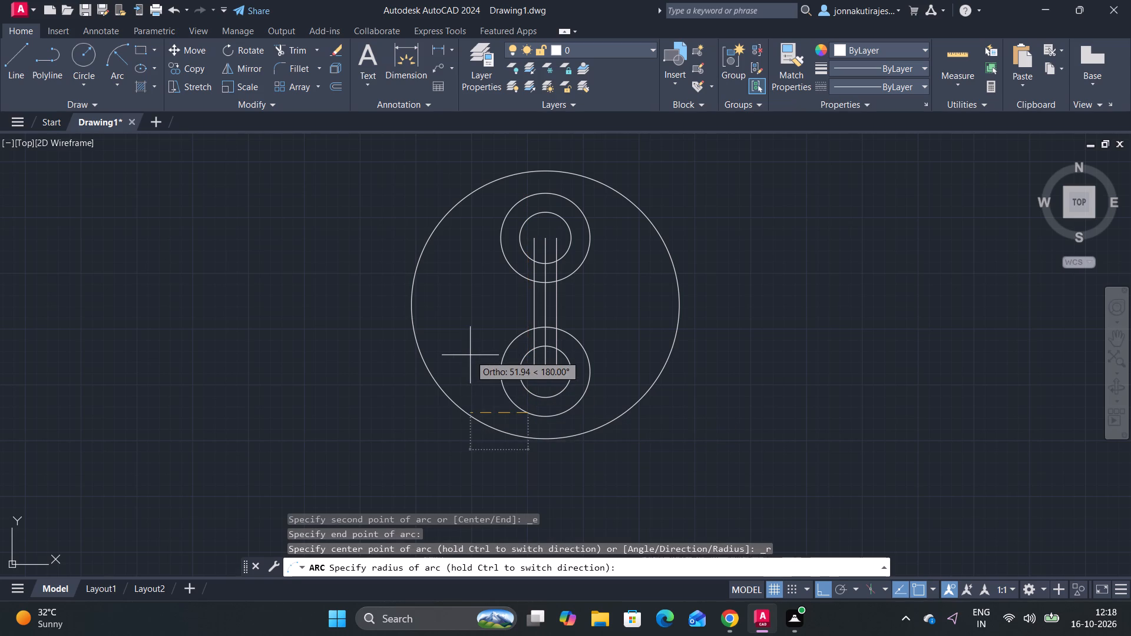
pyautogui.write('150')
pyautogui.press('Return')
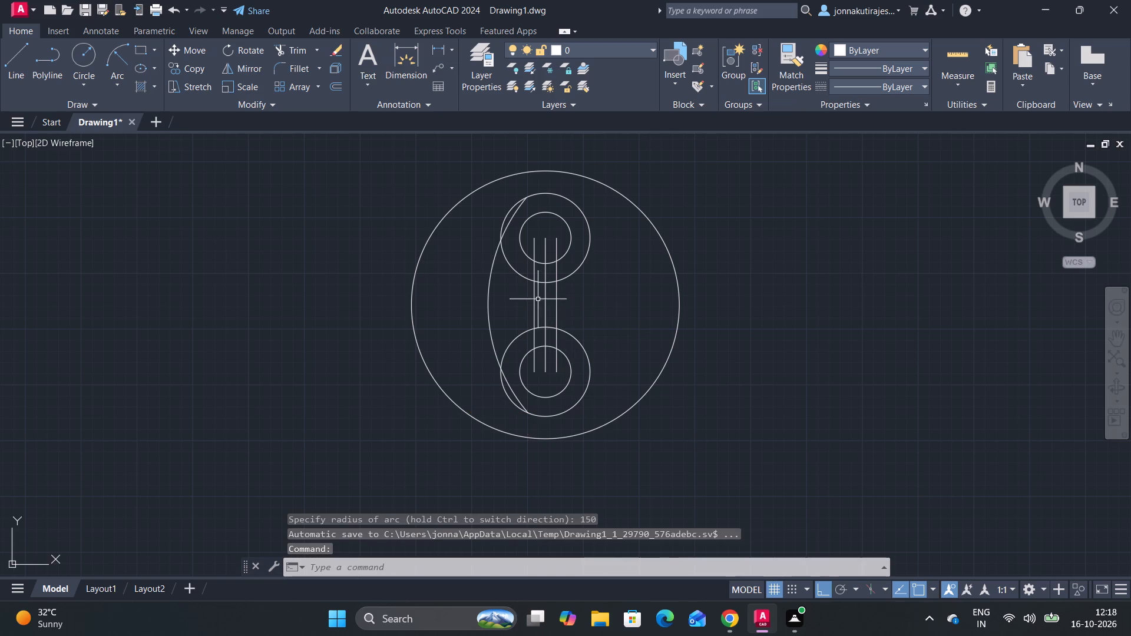
# Nudge the new radius-150 arc left until it touches the left sides of both radius-40 circles.
pyautogui.click(488, 310)
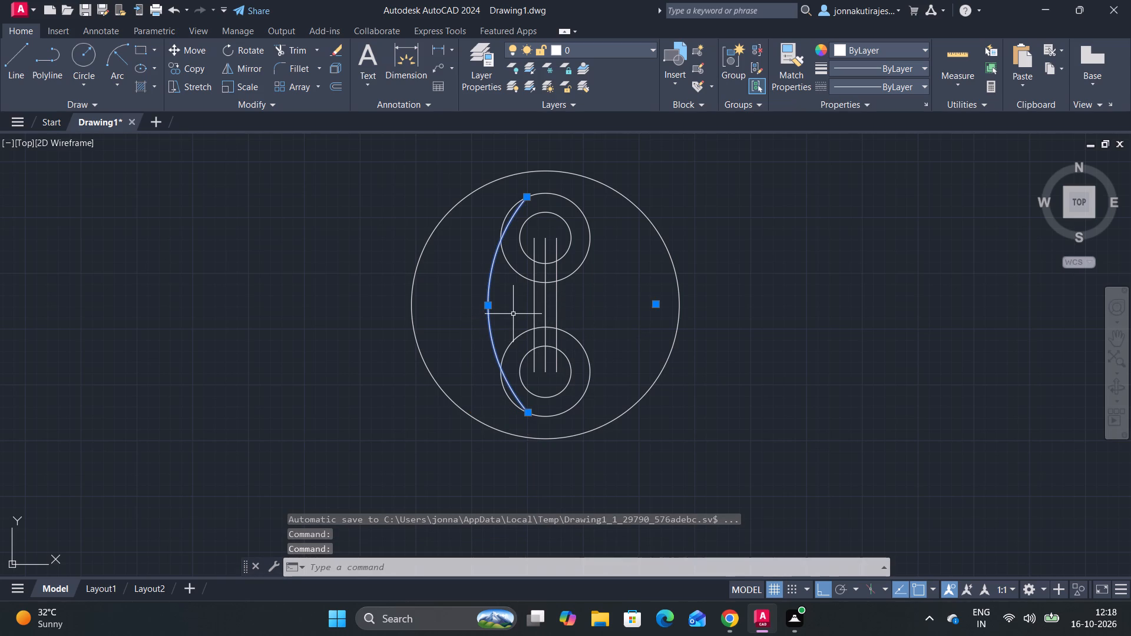
pyautogui.hotkey('ctrl', 'Left')
pyautogui.hotkey('ctrl', 'Left')
pyautogui.hotkey('ctrl', 'Left')
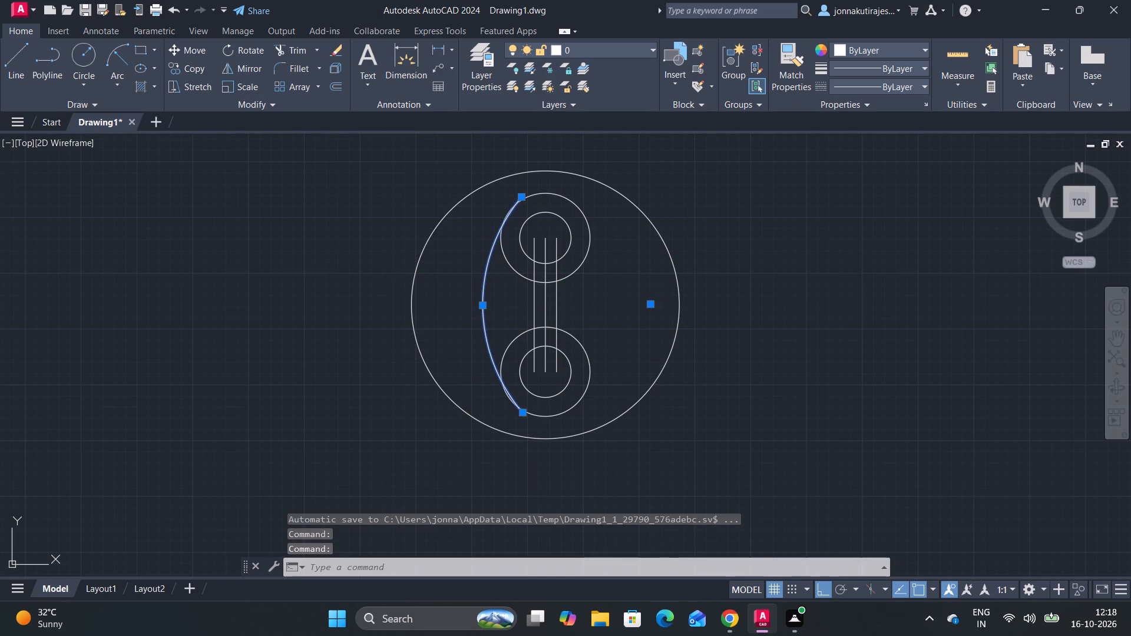
pyautogui.hotkey('ctrl', 'Left')
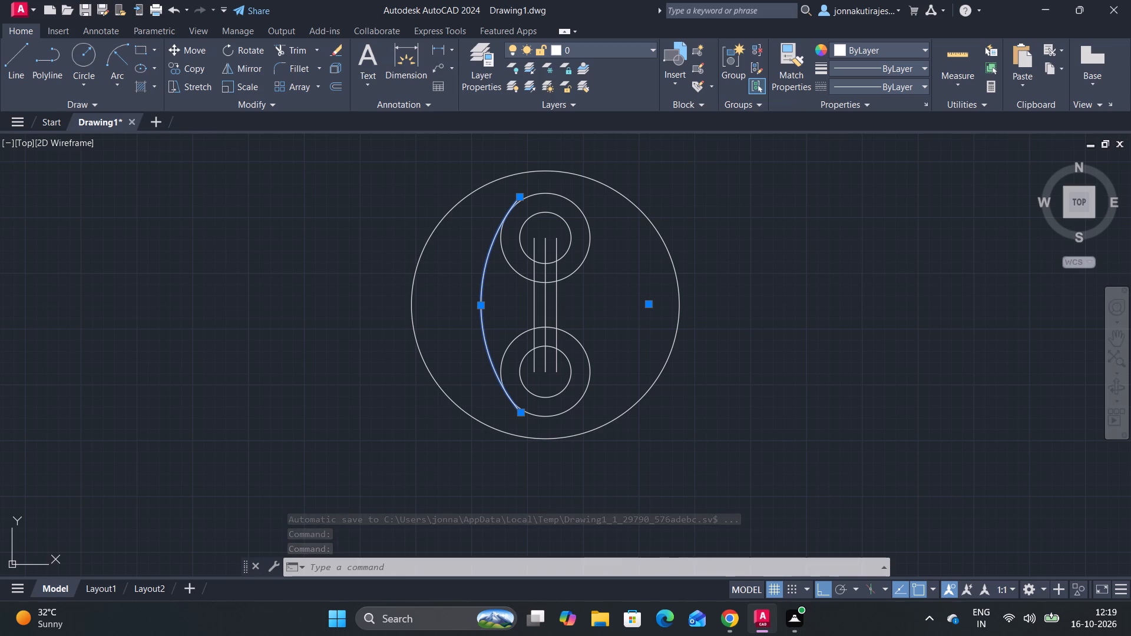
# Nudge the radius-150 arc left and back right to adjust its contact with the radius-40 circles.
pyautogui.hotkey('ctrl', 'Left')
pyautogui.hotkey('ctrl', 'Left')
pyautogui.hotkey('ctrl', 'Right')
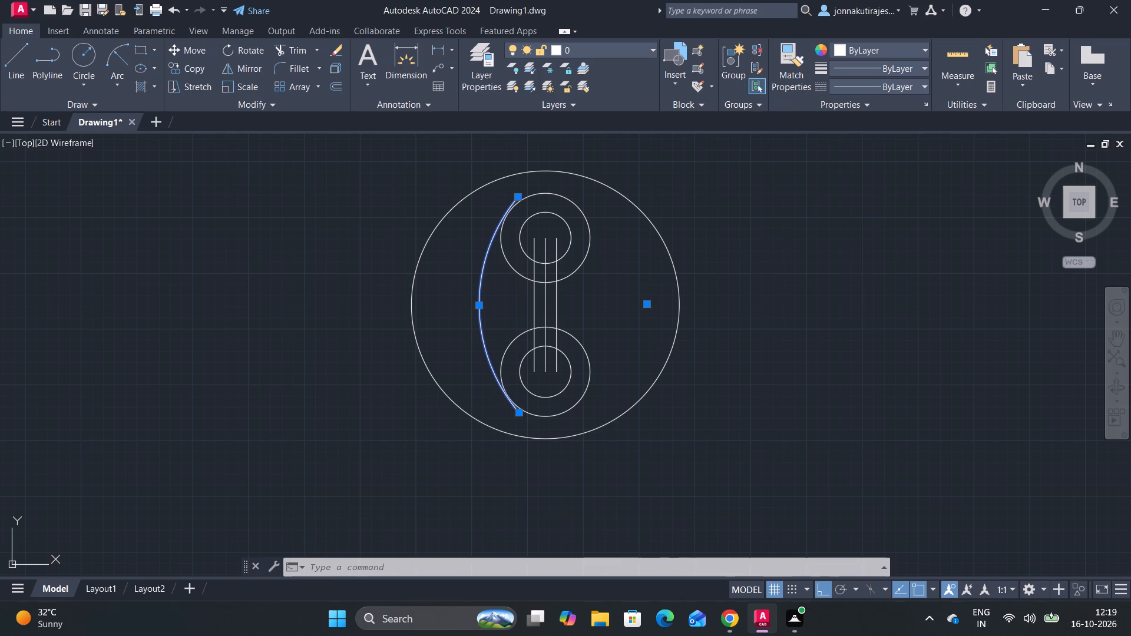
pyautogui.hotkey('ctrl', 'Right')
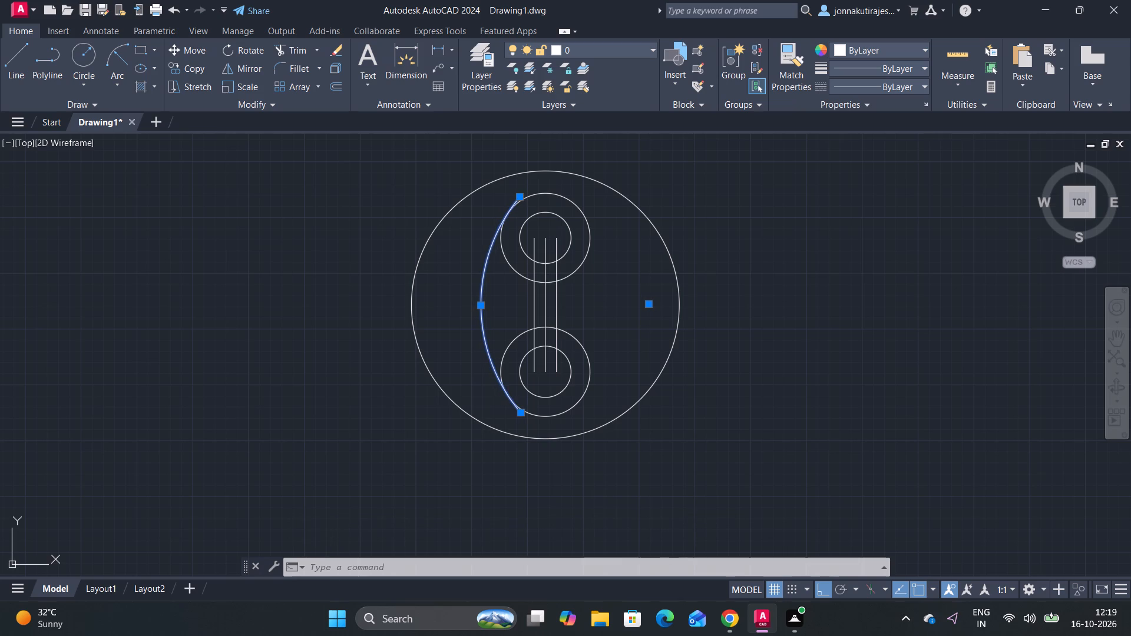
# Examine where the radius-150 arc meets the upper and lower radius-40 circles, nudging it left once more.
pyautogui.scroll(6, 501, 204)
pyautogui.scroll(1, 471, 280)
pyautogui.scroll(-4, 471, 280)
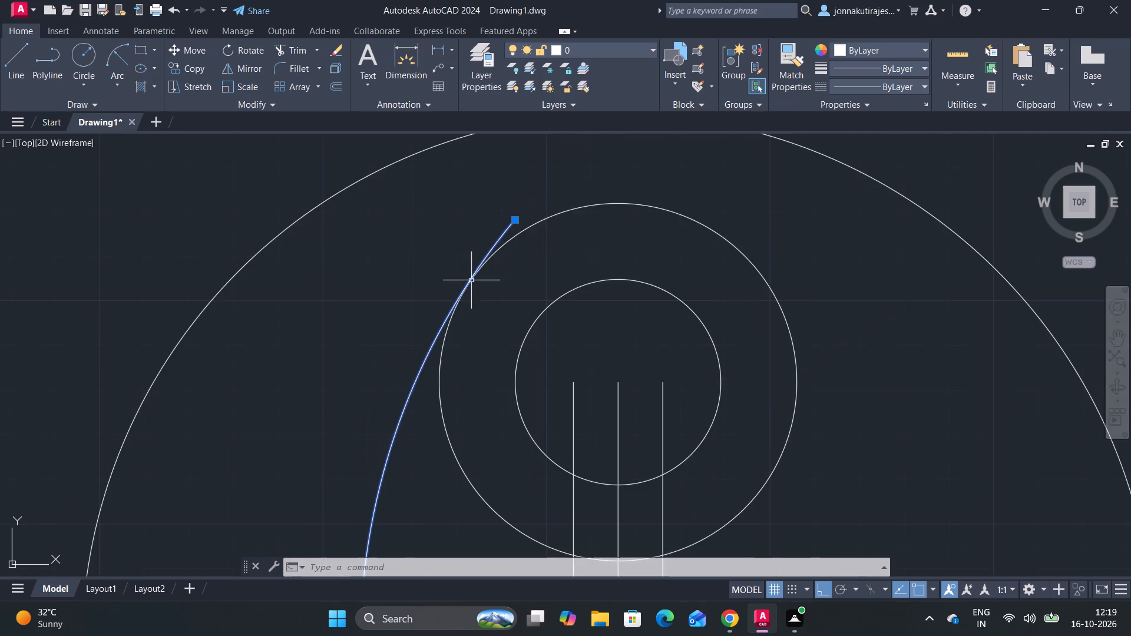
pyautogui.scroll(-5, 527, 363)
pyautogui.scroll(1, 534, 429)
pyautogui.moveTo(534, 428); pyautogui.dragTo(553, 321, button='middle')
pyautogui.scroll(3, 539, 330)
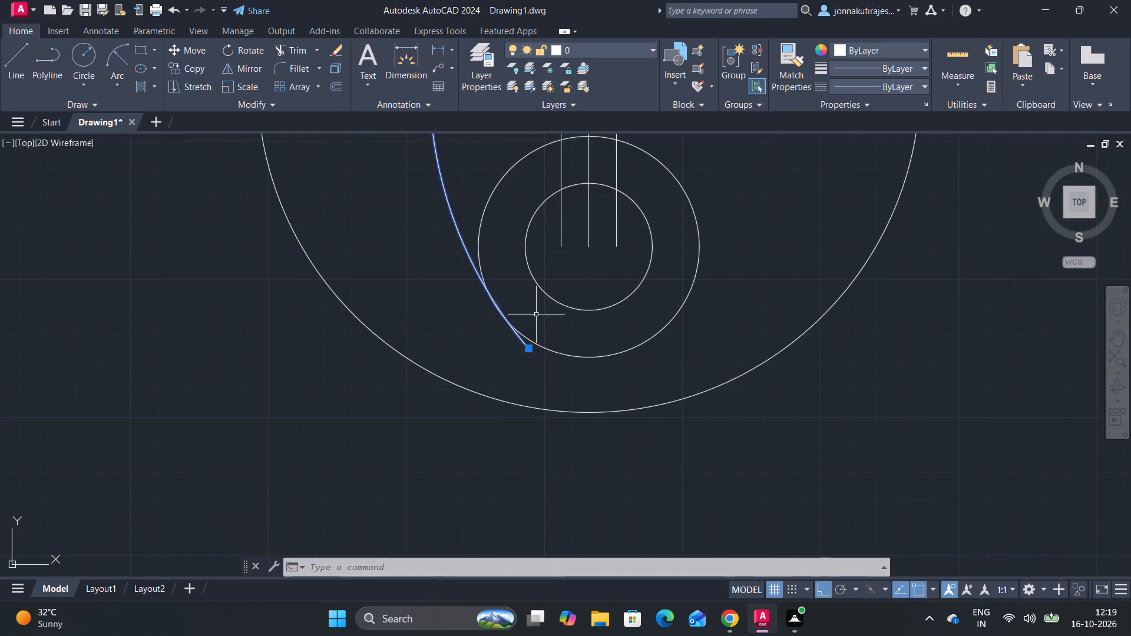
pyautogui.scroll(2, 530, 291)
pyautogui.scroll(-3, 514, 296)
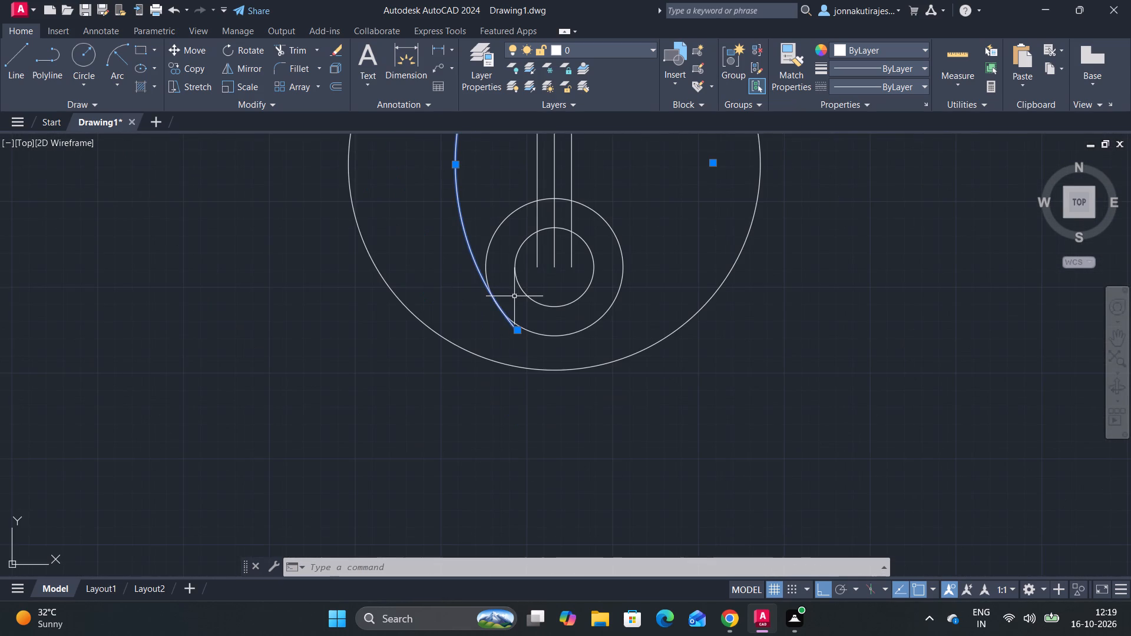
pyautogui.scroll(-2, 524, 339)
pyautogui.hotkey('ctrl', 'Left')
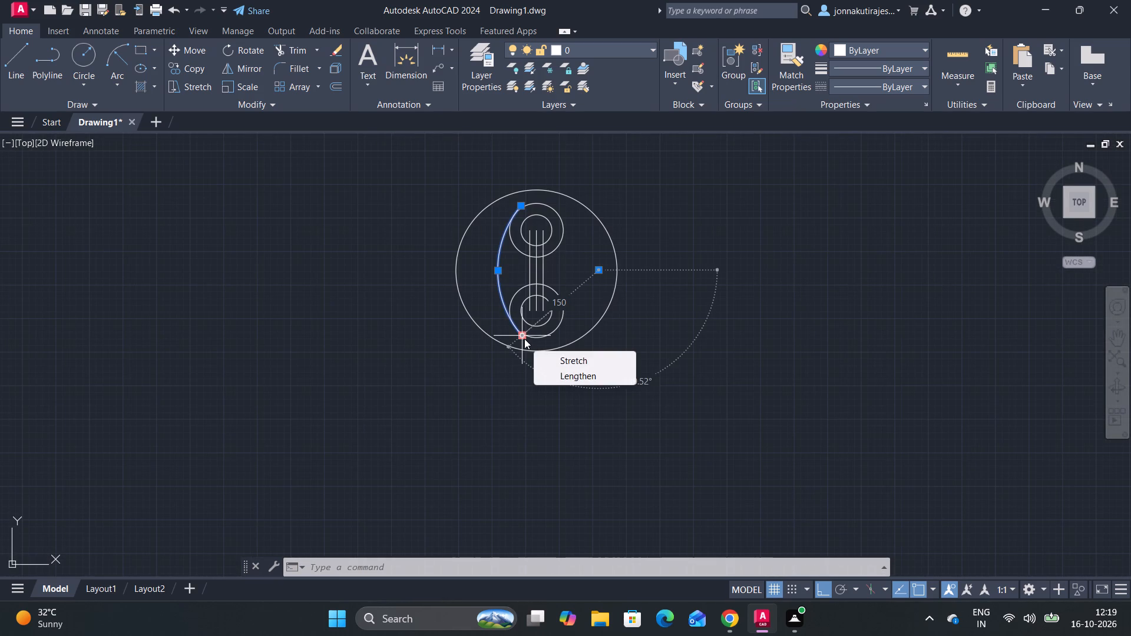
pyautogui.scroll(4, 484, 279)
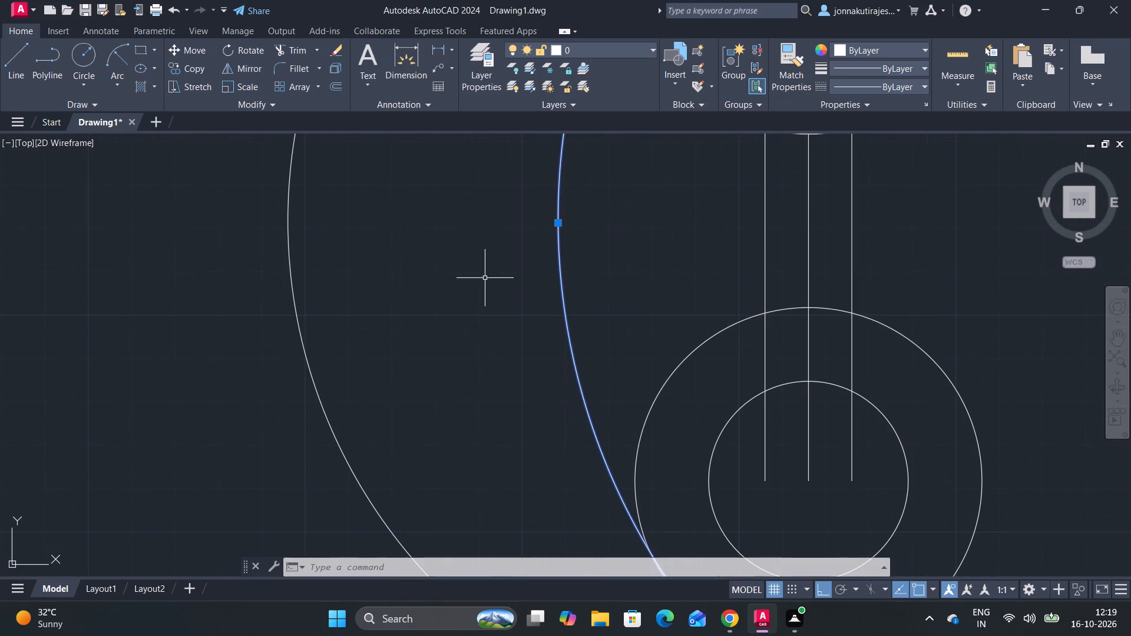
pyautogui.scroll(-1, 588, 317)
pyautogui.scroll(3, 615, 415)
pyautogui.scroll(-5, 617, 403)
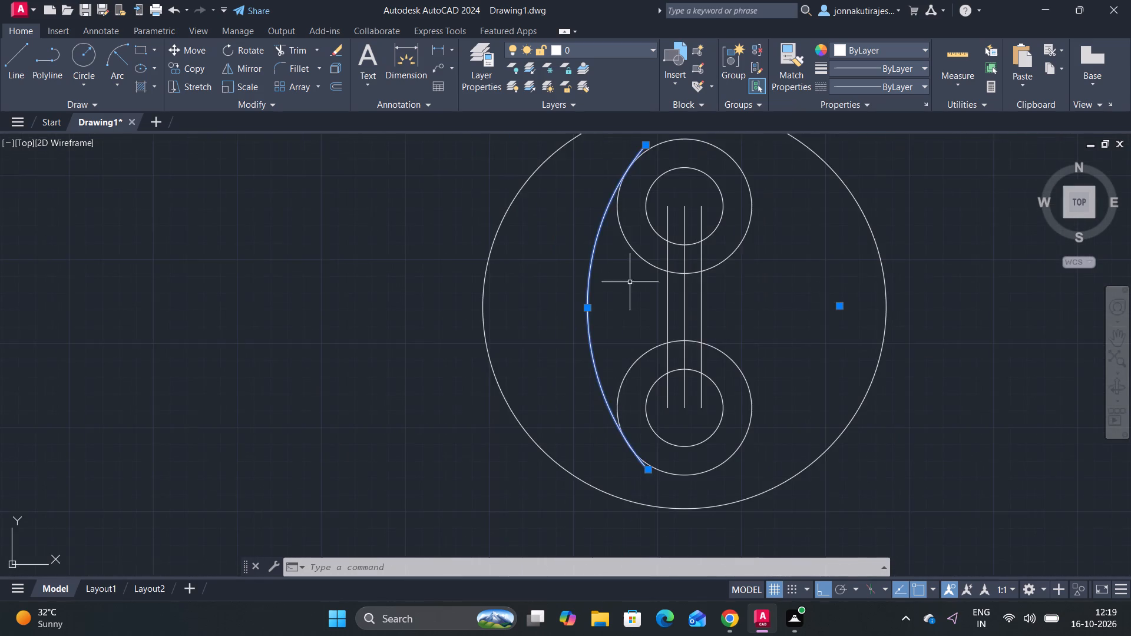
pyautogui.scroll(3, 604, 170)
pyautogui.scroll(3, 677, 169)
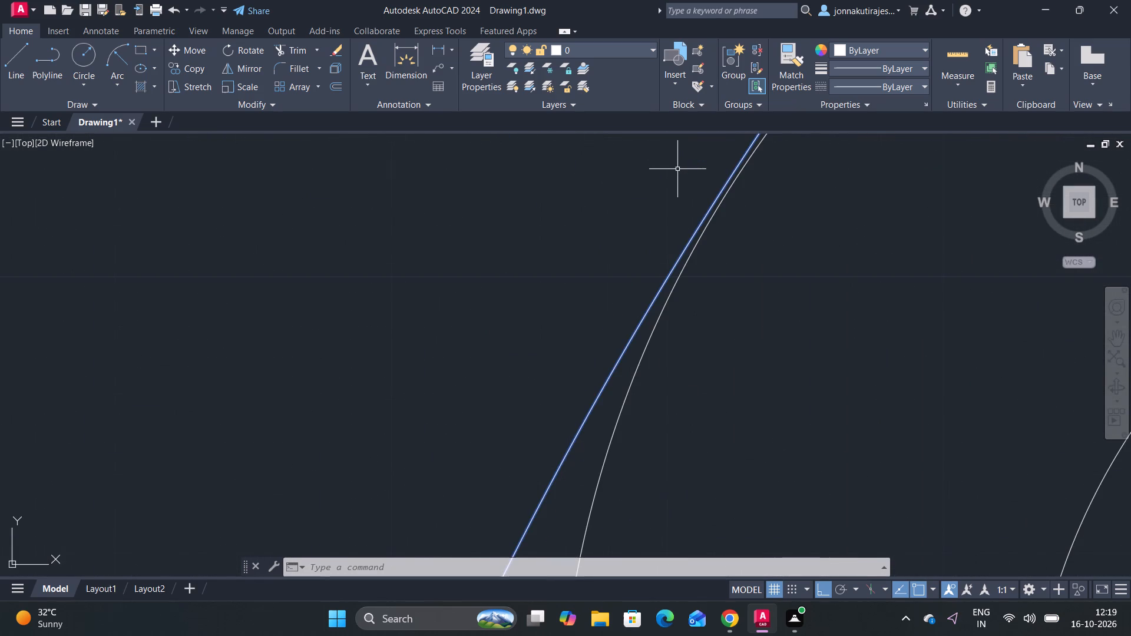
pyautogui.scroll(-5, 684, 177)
# Undo all the nudges and the radius-150 arc itself, leaving the circles and vertical lines.
pyautogui.hotkey('ctrl', 'z')
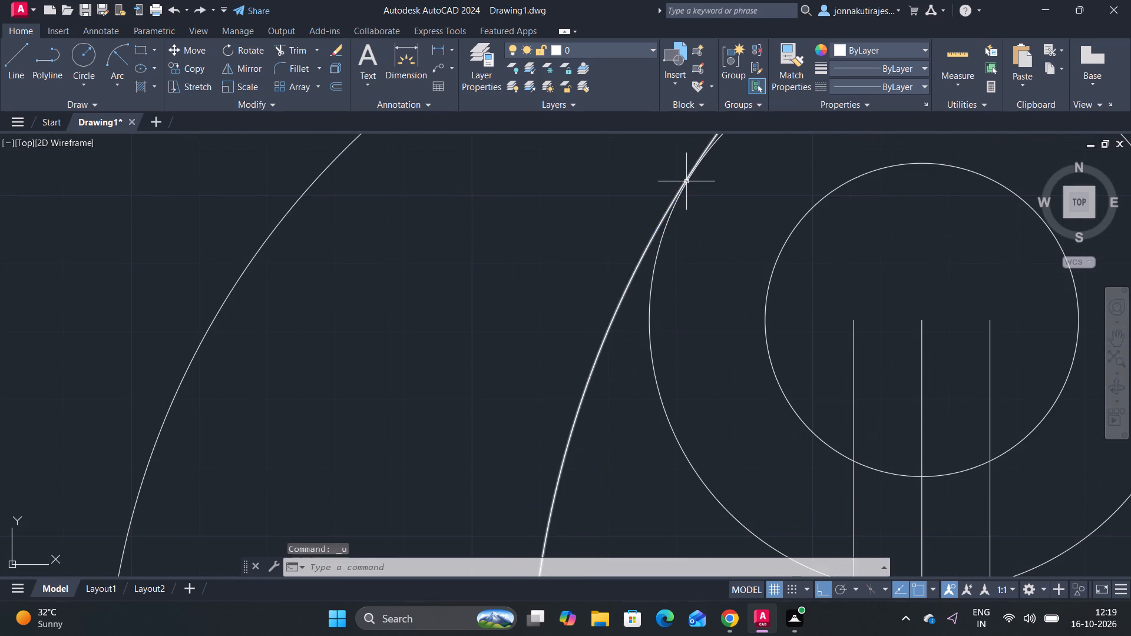
pyautogui.hotkey('ctrl', 'z')
pyautogui.hotkey('ctrl', 'z')
pyautogui.hotkey('ctrl', 'z')
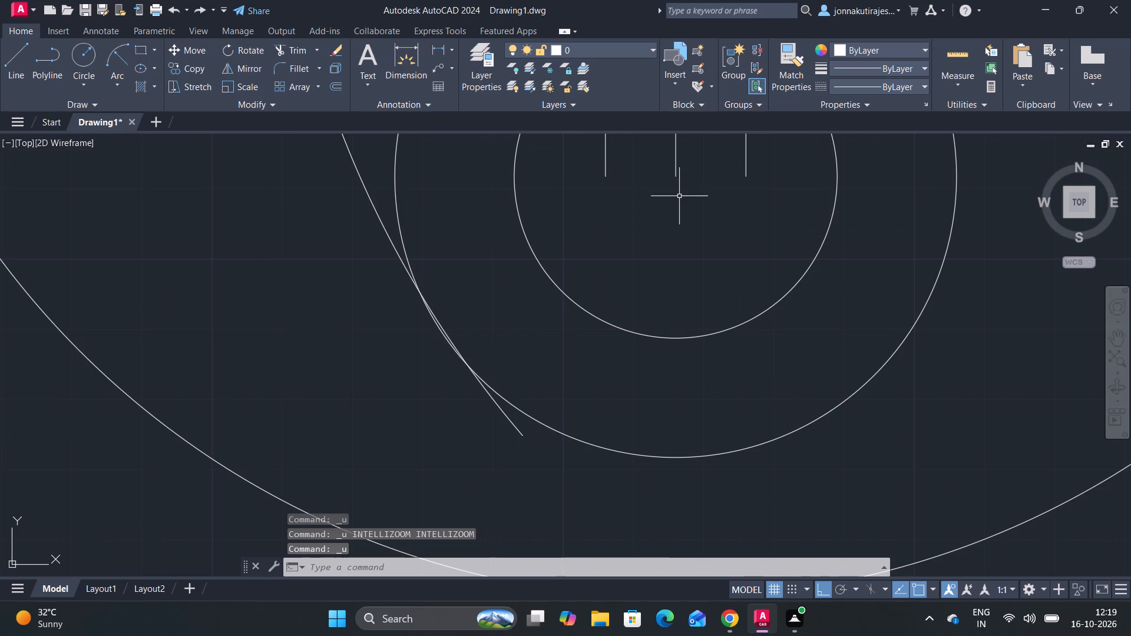
pyautogui.hotkey('ctrl', 'z')
pyautogui.hotkey('ctrl', 'z')
pyautogui.hotkey('ctrl', 'z')
pyautogui.hotkey('ctrl', 'z')
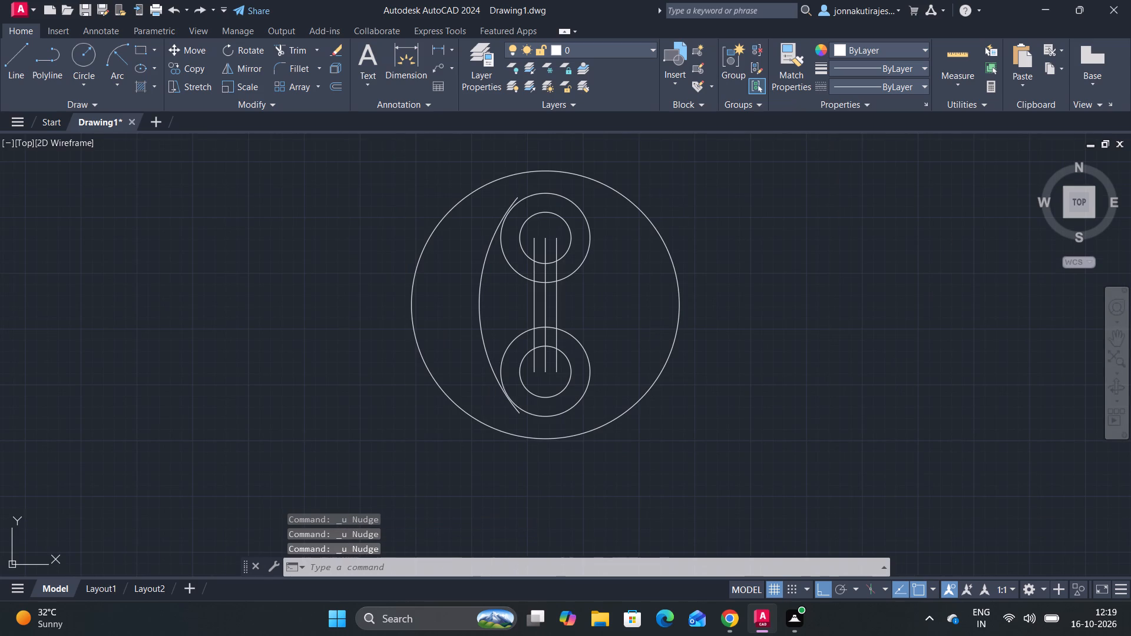
pyautogui.hotkey('ctrl', 'z')
pyautogui.hotkey('ctrl', 'z')
pyautogui.hotkey('ctrl', 'z')
pyautogui.hotkey('ctrl', 'z')
pyautogui.hotkey('ctrl', 'z')
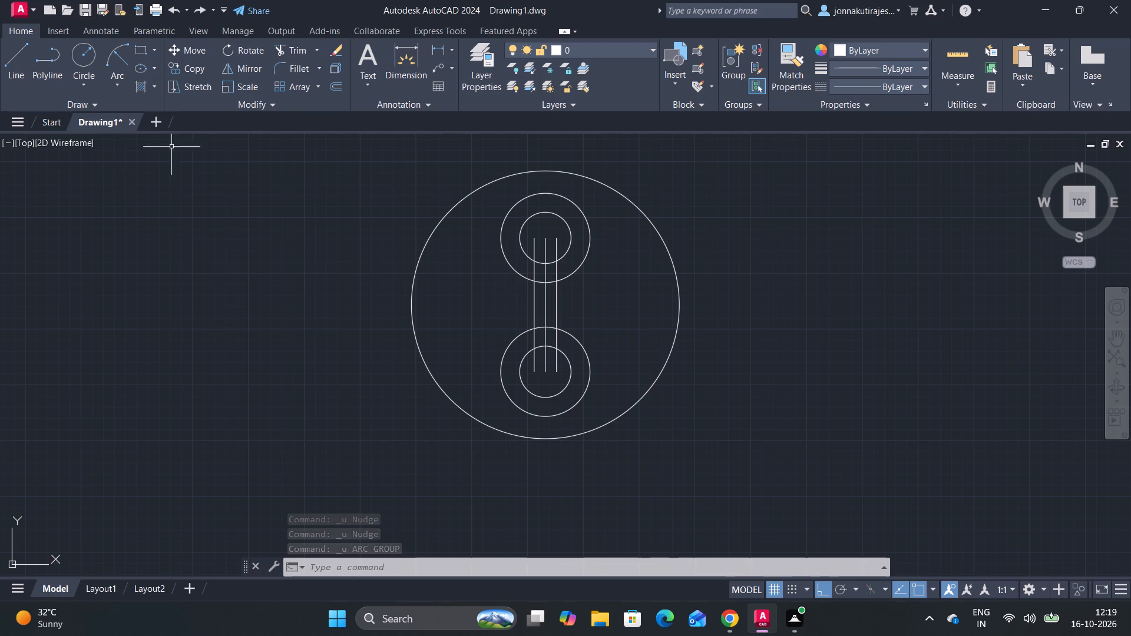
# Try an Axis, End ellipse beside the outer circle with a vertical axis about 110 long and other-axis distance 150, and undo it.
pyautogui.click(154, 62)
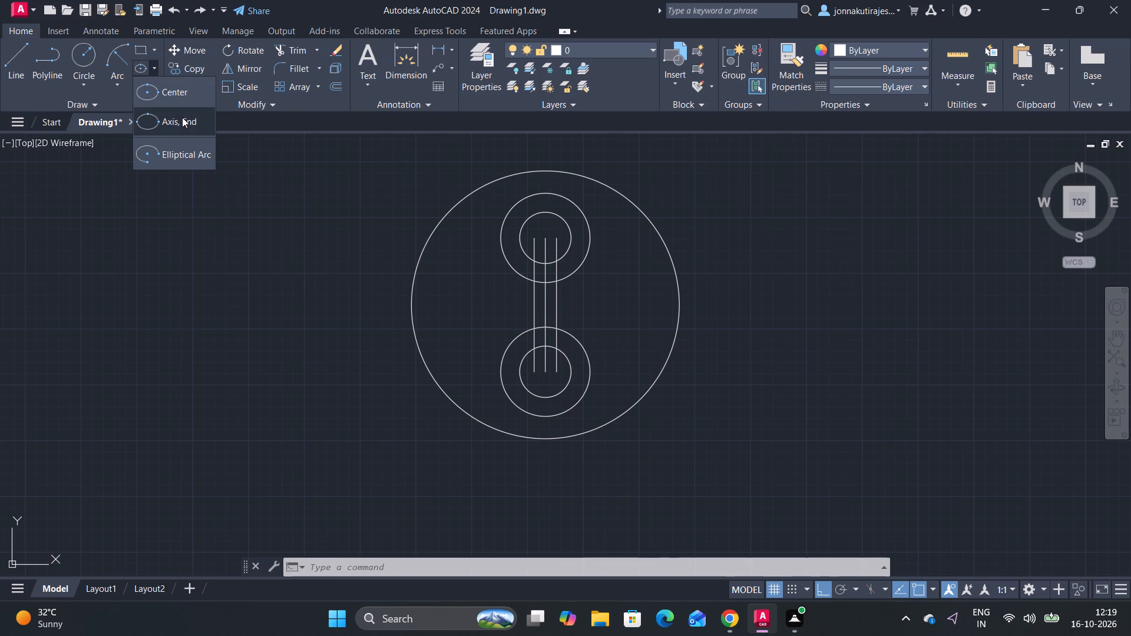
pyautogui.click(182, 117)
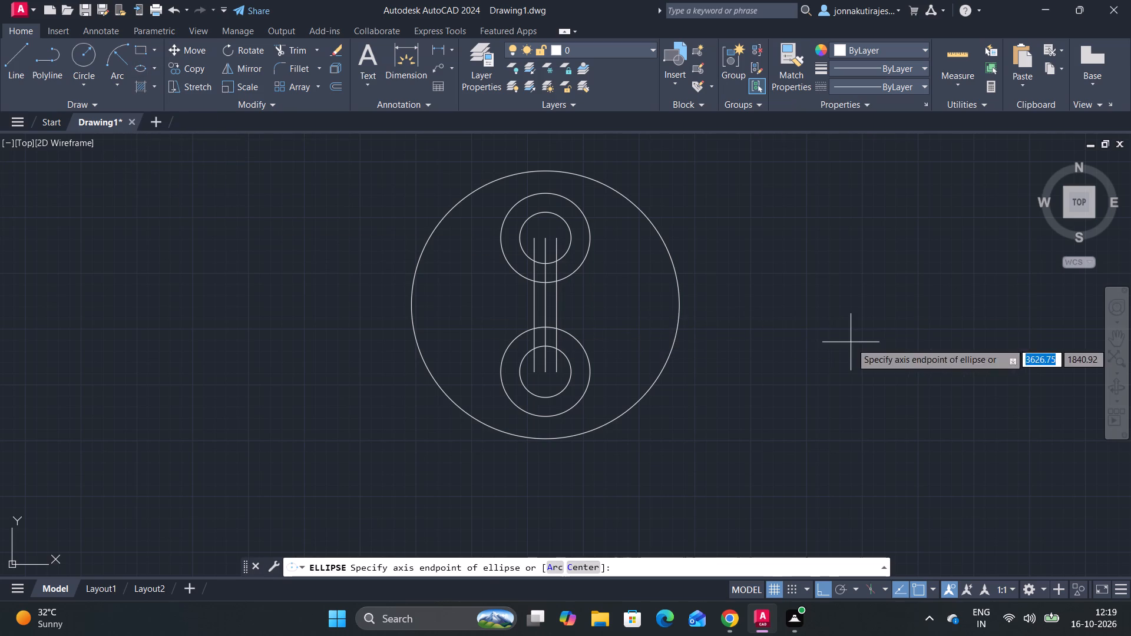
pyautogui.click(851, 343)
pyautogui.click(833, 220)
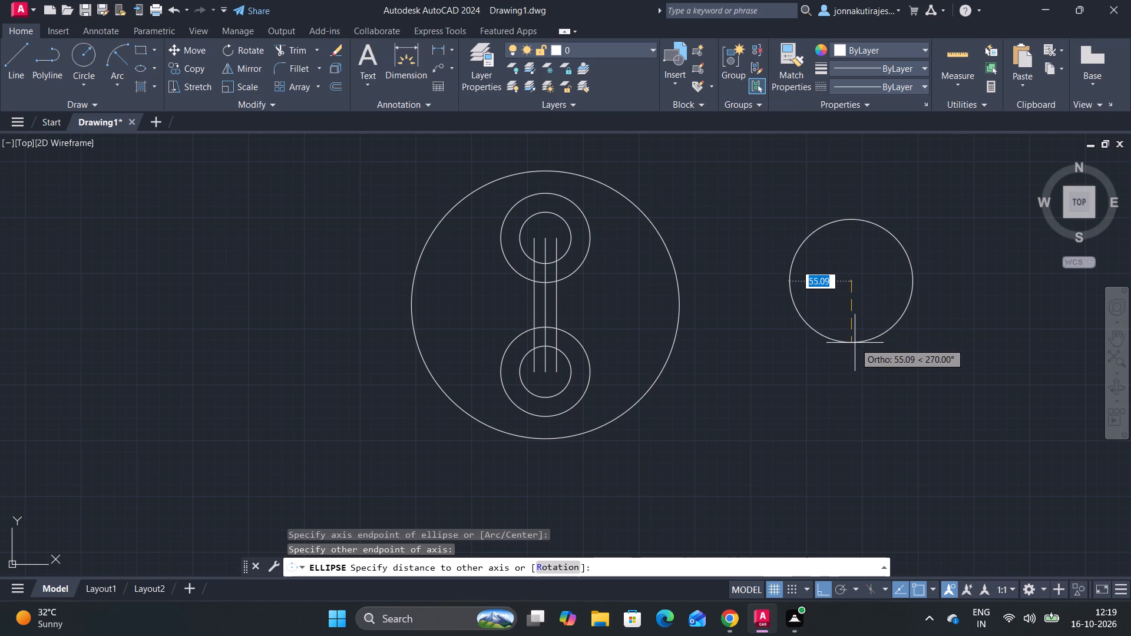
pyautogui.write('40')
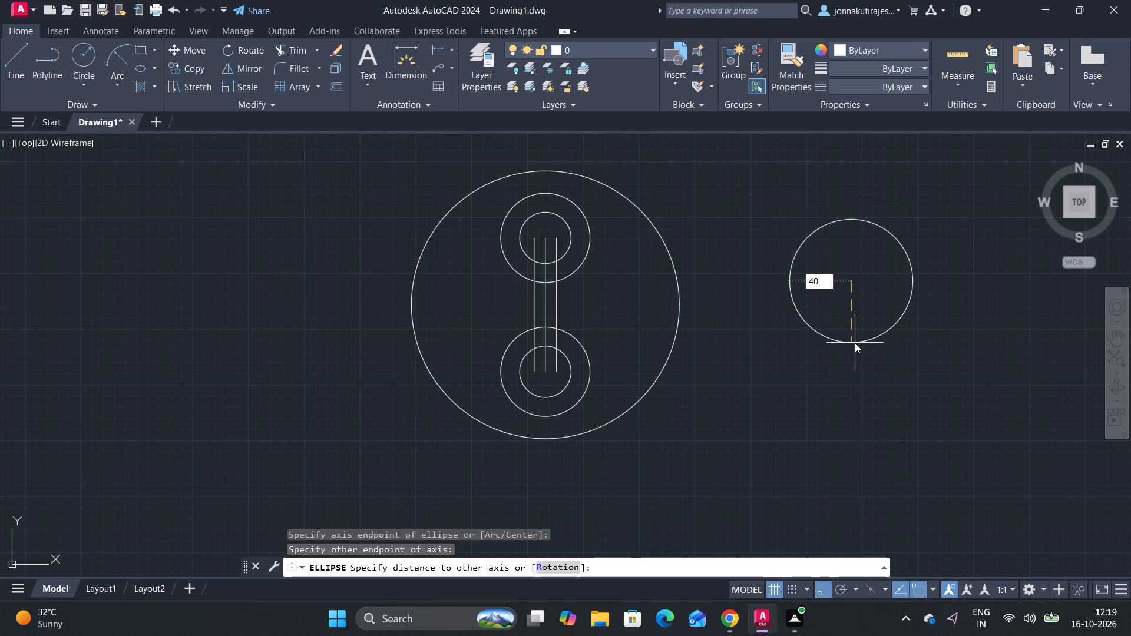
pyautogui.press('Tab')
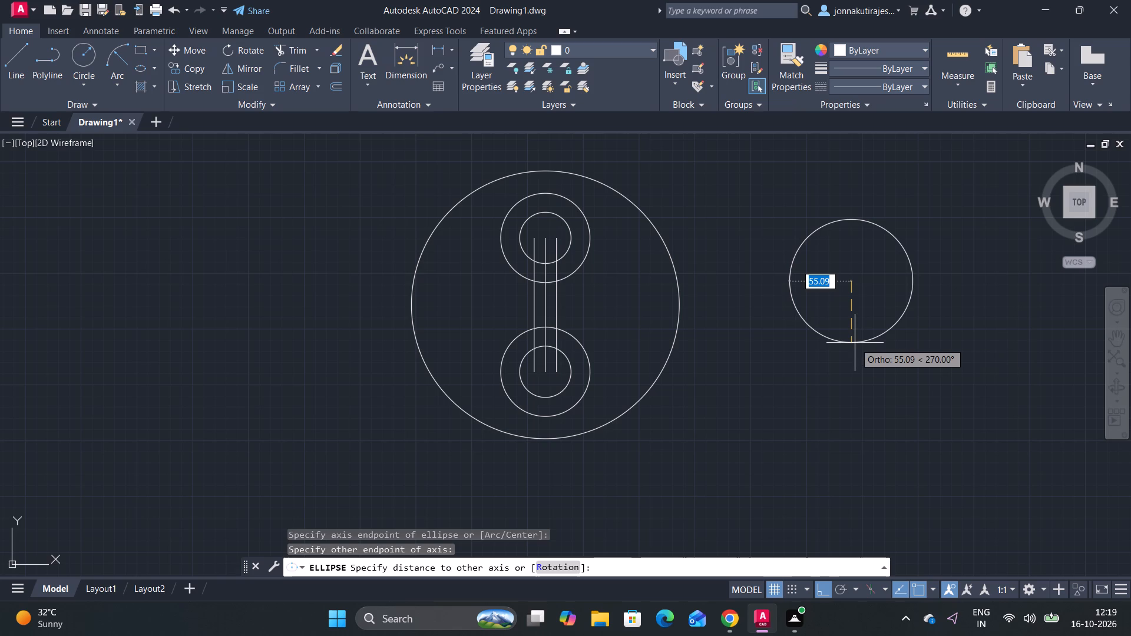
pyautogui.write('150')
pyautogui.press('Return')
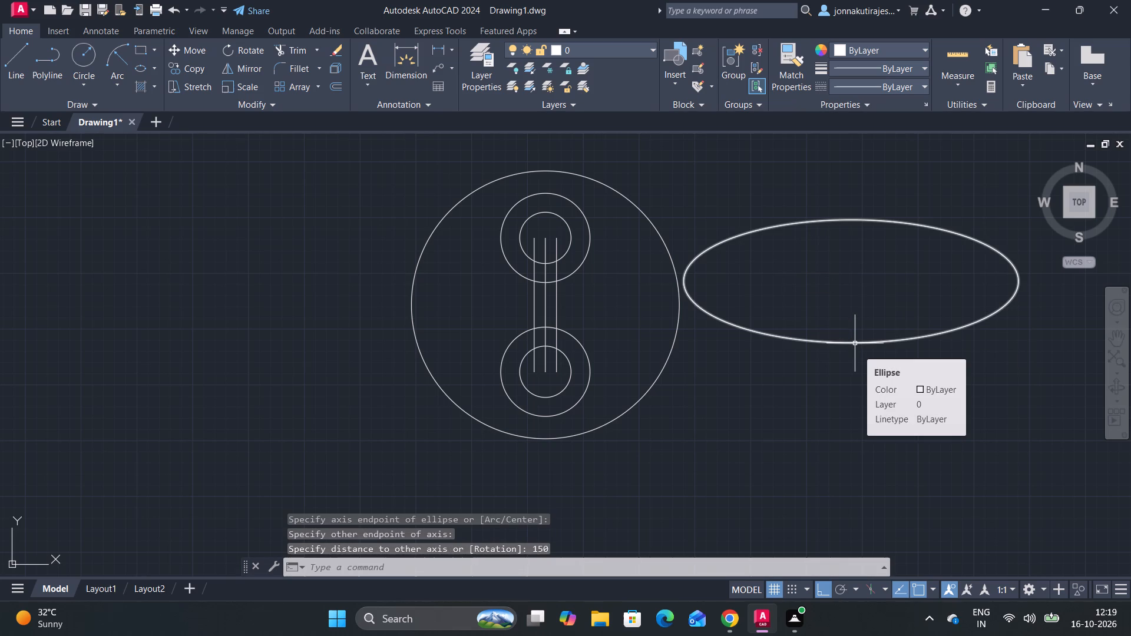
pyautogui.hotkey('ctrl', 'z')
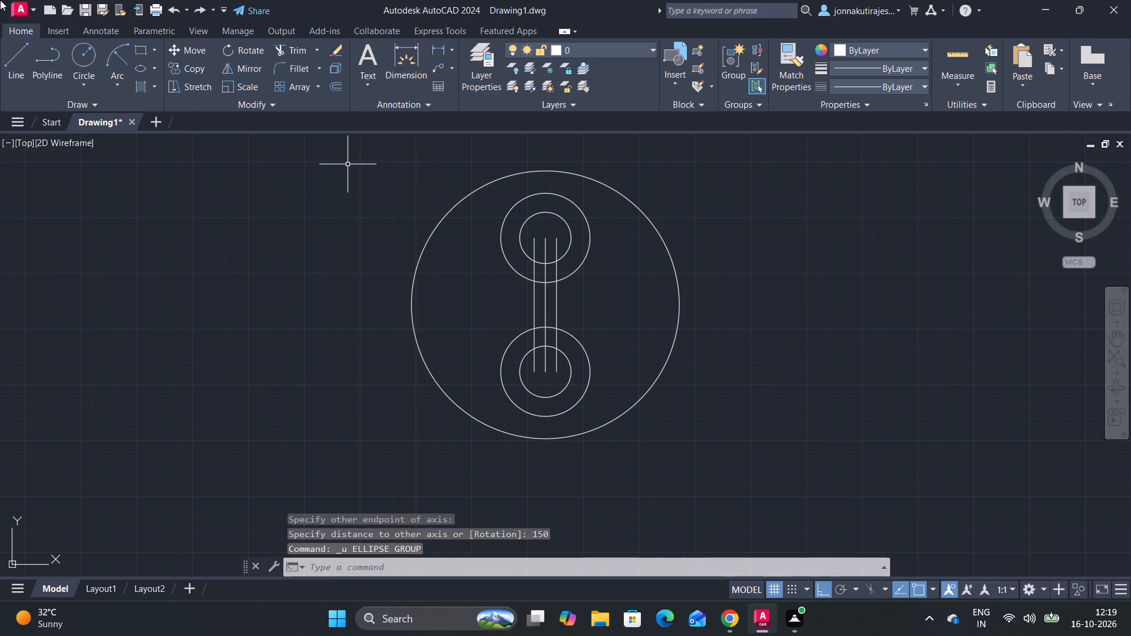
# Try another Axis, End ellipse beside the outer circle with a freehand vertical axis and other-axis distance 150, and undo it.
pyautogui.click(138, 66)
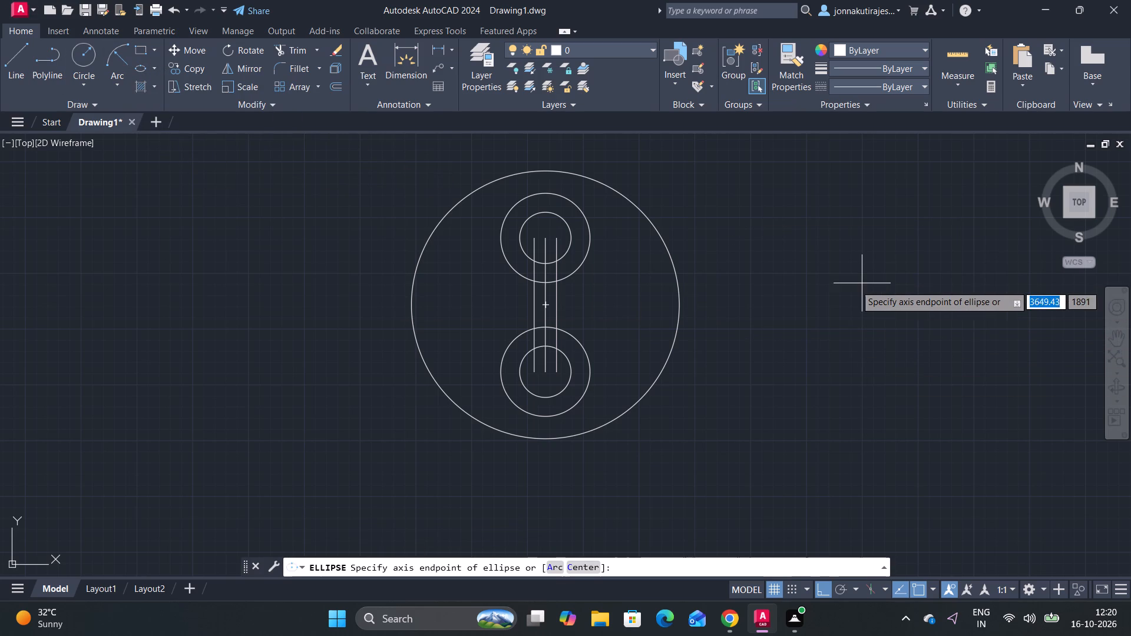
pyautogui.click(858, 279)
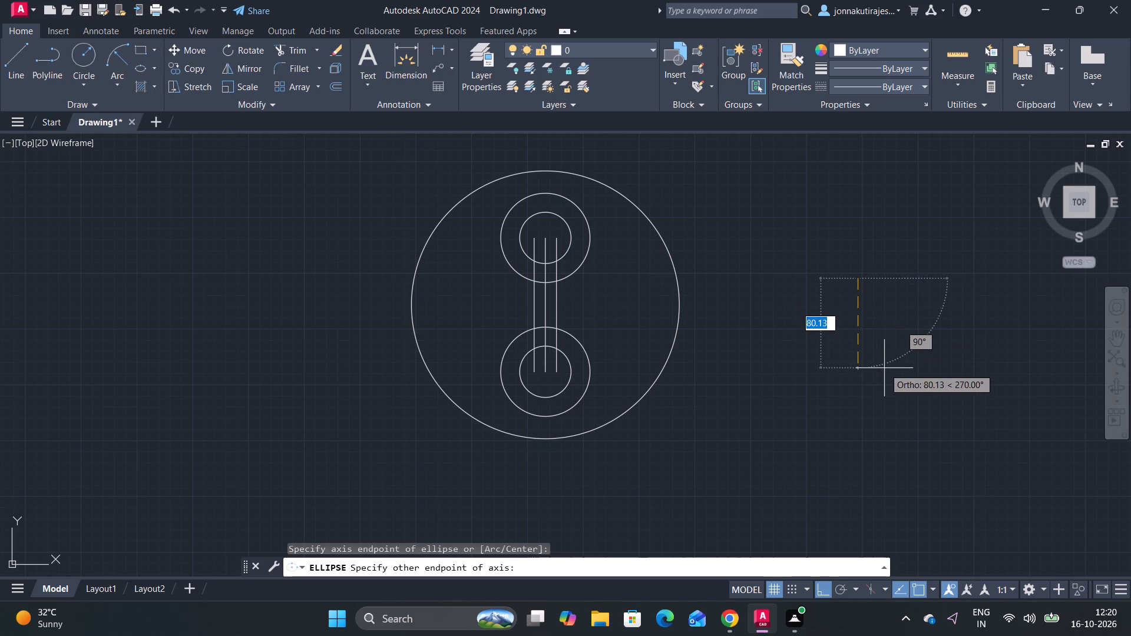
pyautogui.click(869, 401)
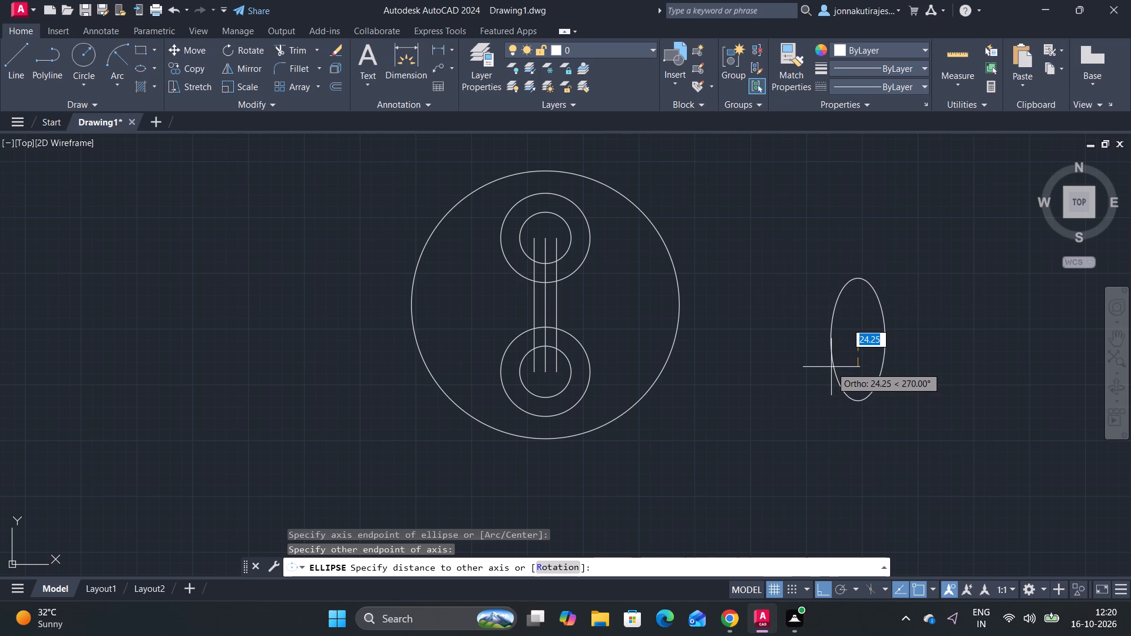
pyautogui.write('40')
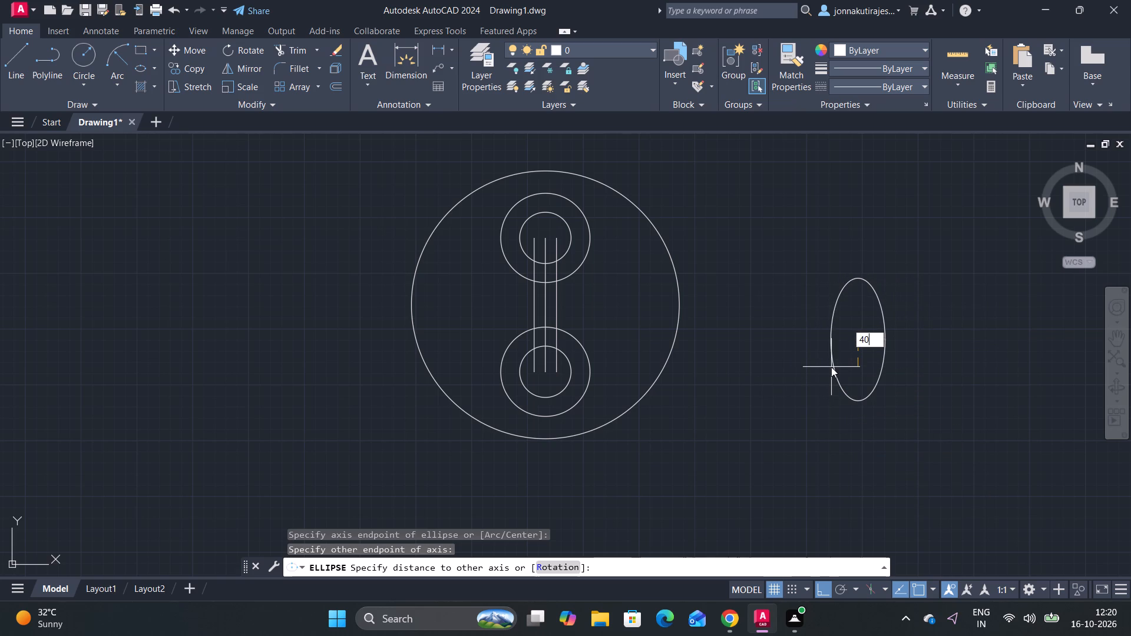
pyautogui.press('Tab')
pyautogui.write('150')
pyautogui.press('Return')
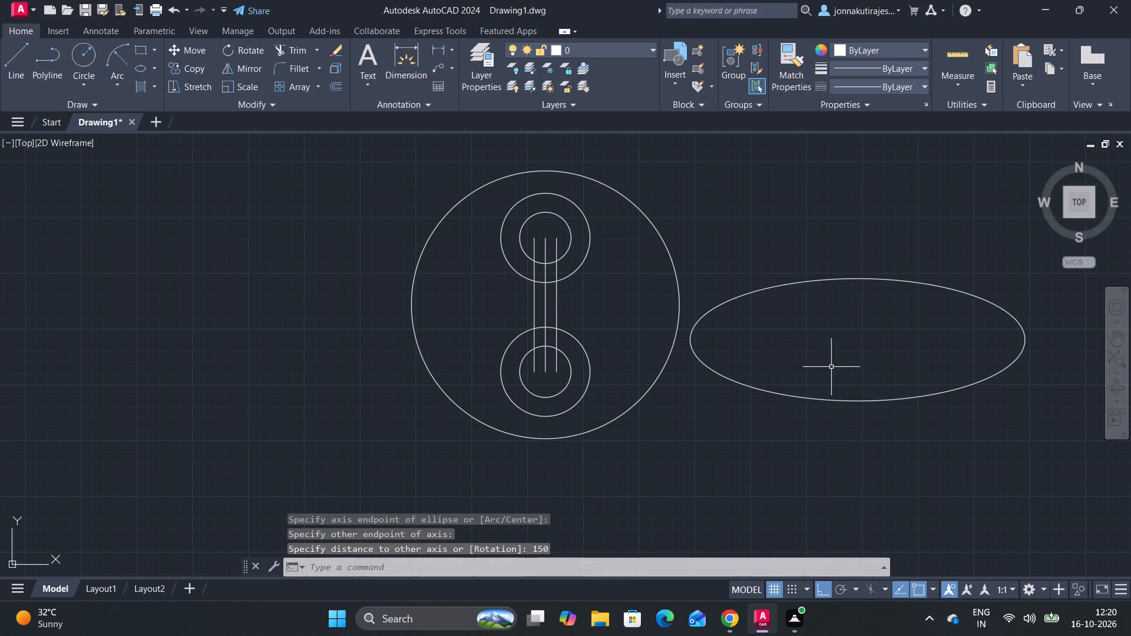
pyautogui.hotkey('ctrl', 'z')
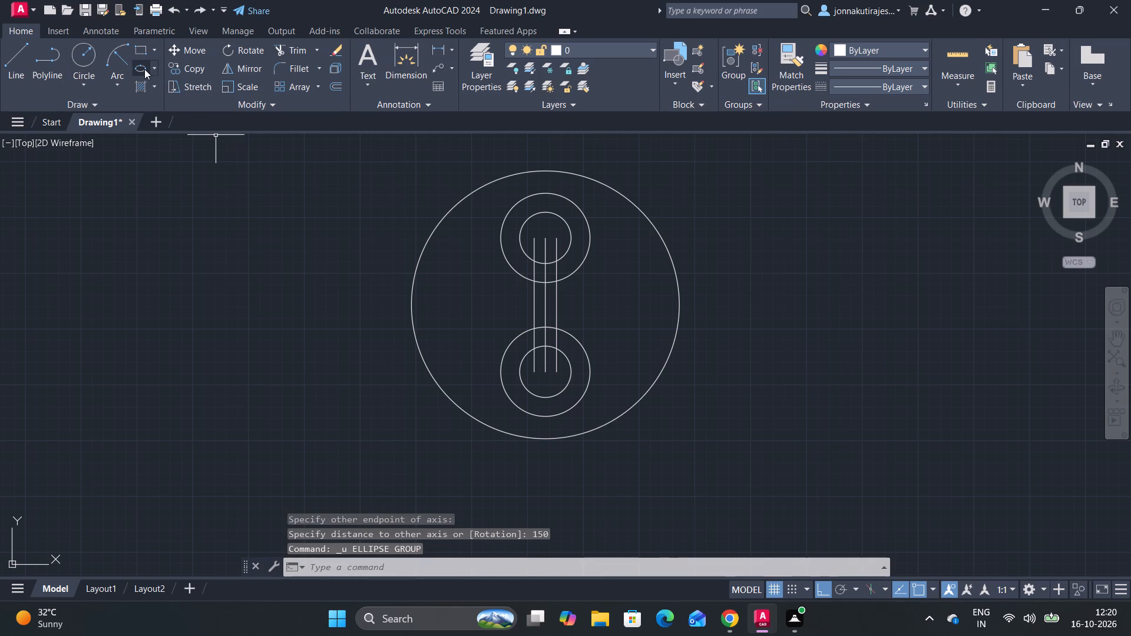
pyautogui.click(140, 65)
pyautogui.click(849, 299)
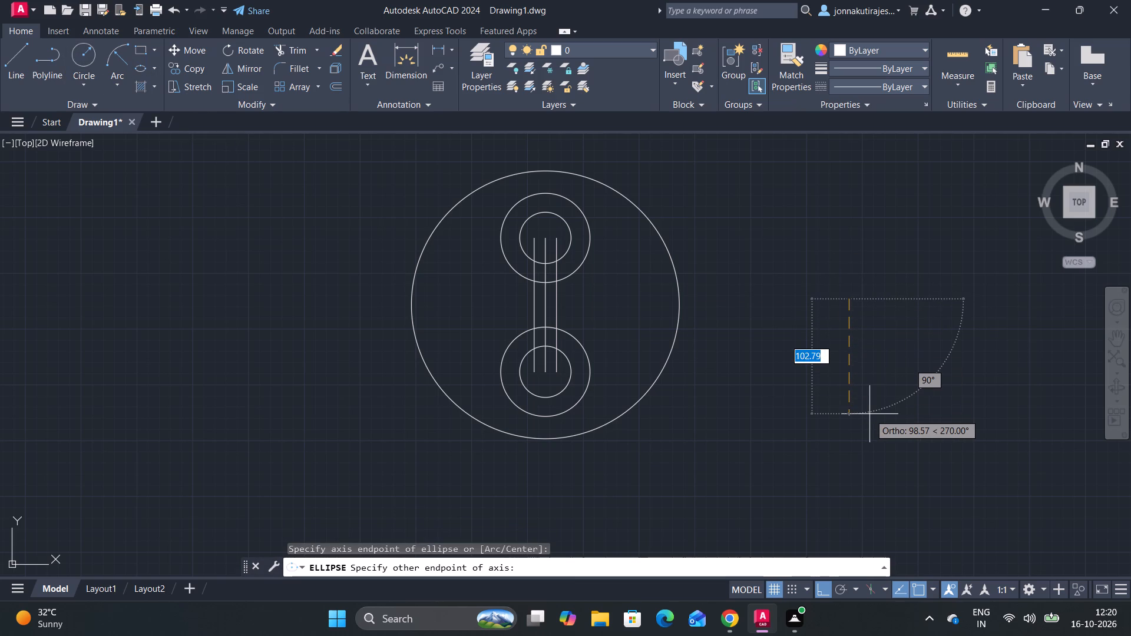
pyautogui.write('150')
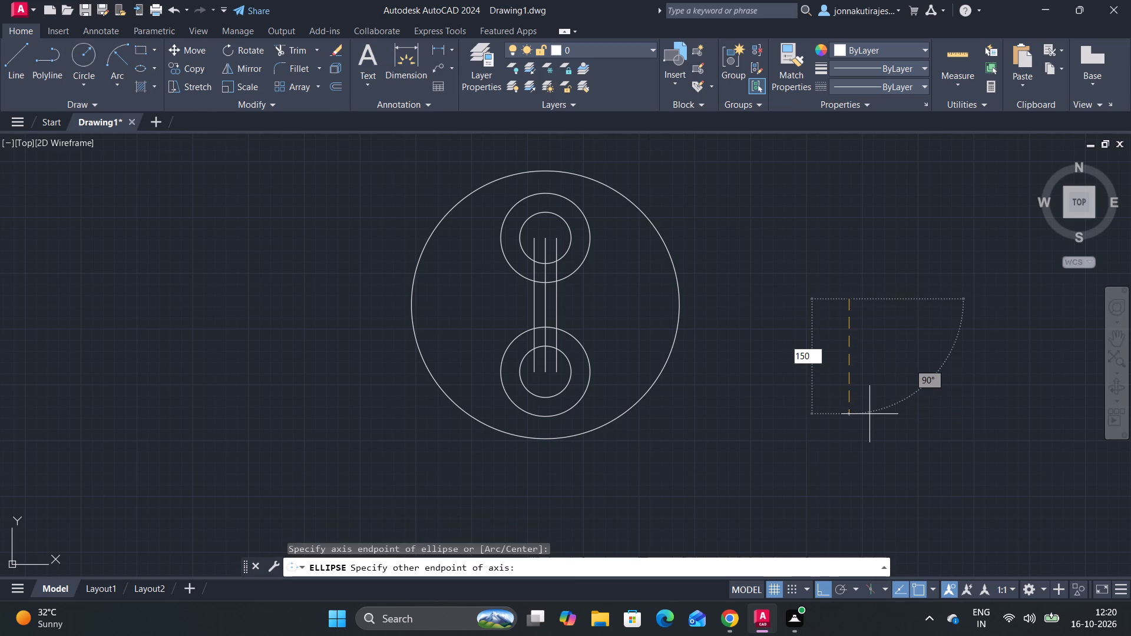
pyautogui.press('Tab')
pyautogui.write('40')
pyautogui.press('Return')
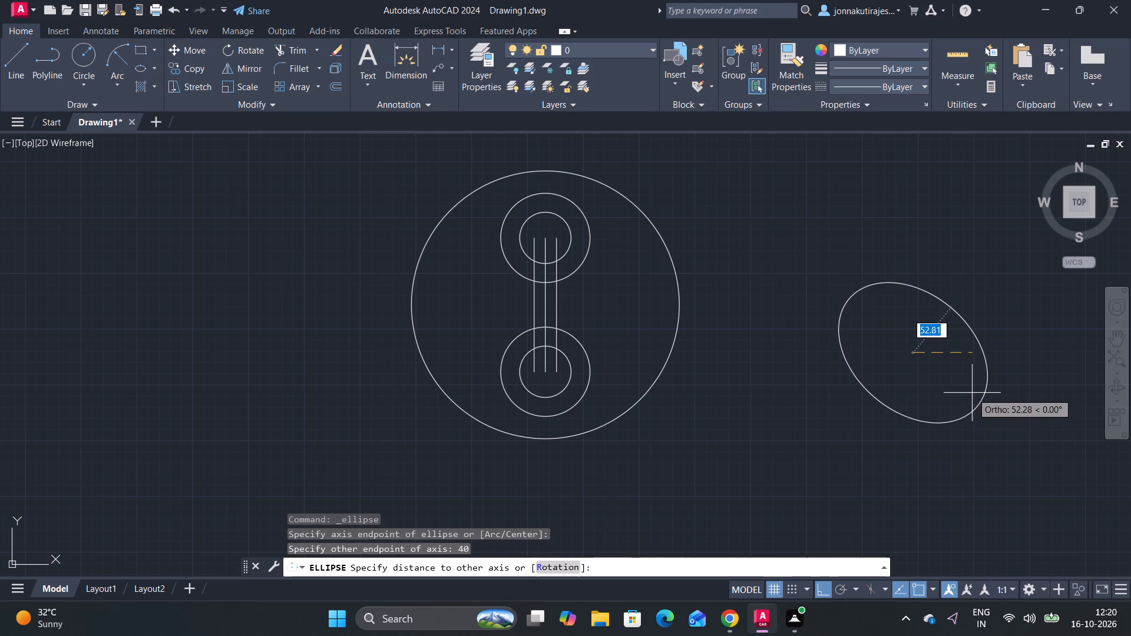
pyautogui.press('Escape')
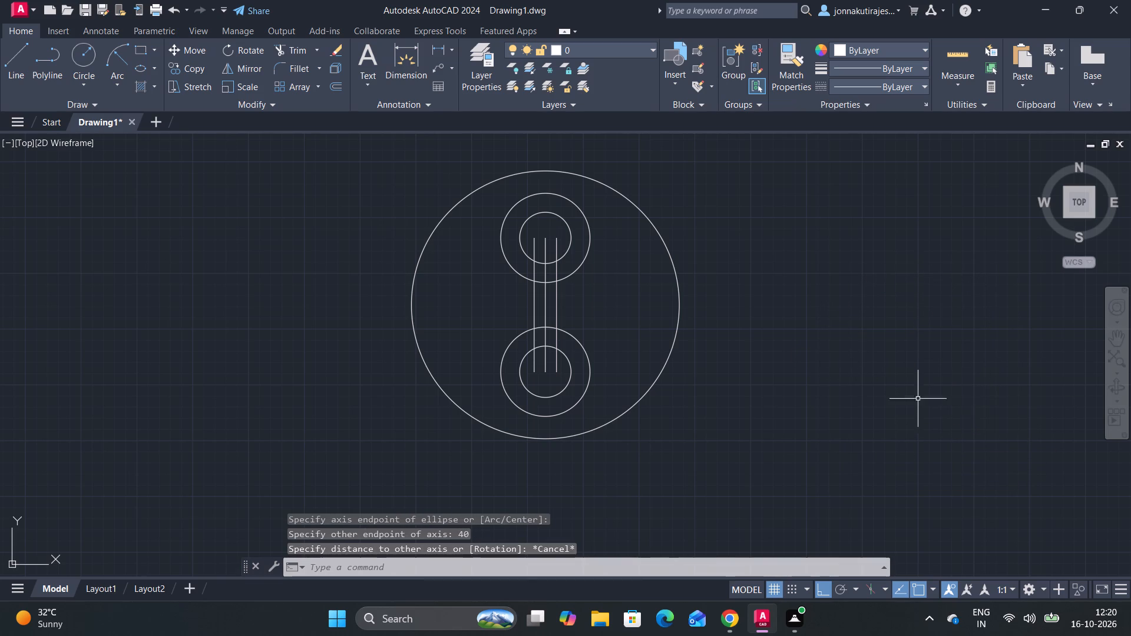
# Draw an Axis, End ellipse beside the outer circle with a freehand vertical axis and other-axis distance 40.
pyautogui.click(141, 67)
pyautogui.click(821, 262)
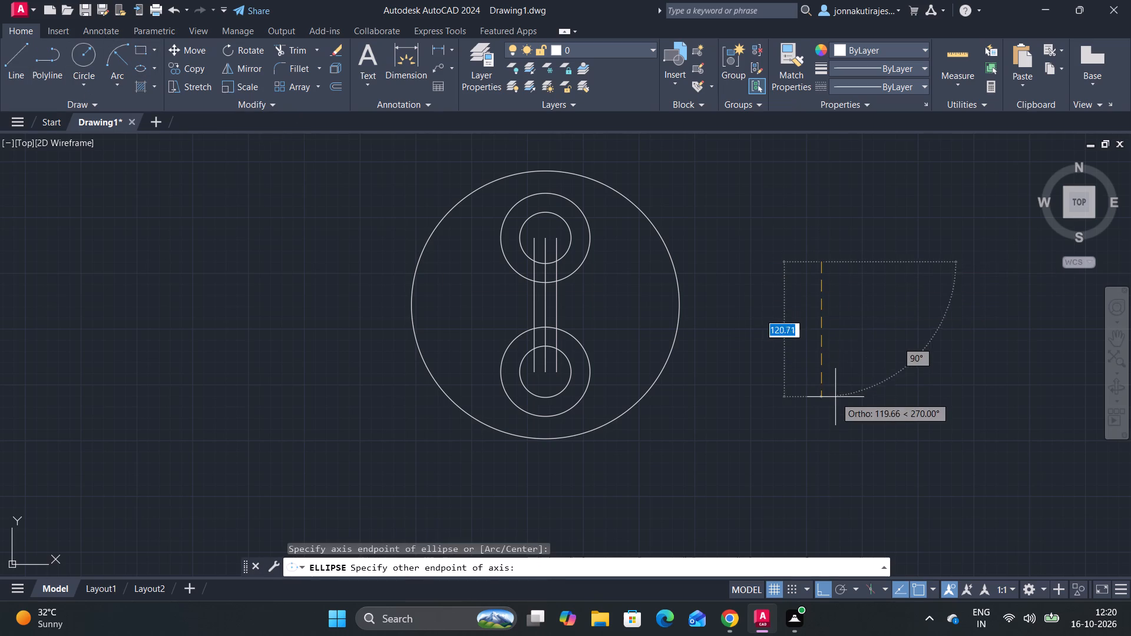
pyautogui.click(832, 412)
pyautogui.write('40')
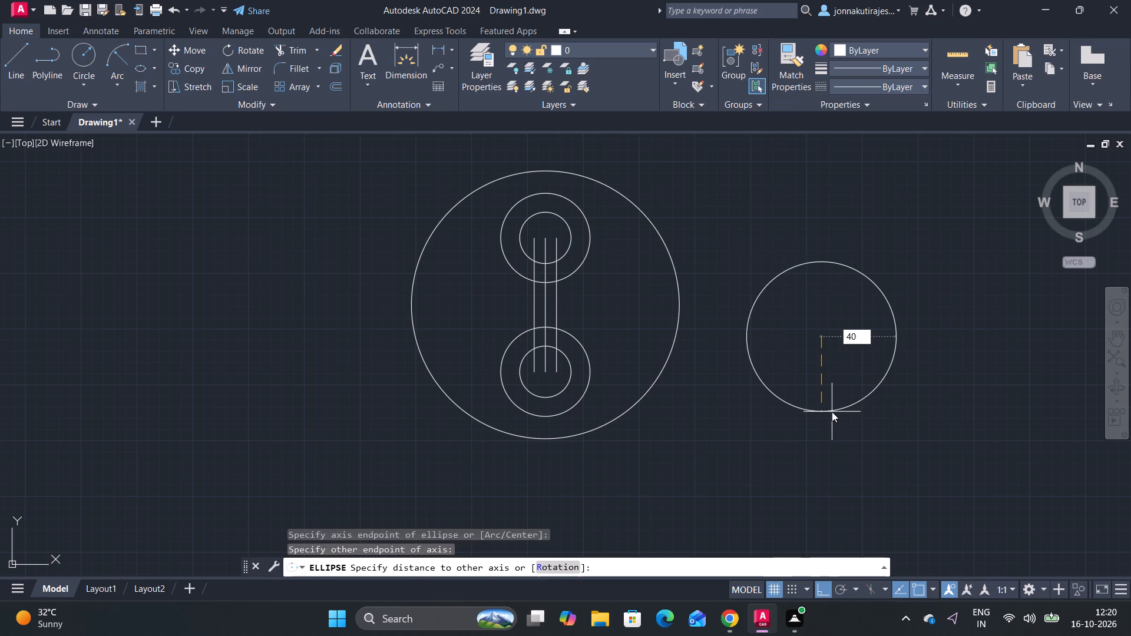
pyautogui.press('BackSpace')
pyautogui.press('BackSpace')
pyautogui.write('150')
pyautogui.press('Tab')
pyautogui.write('40')
pyautogui.press('Return')
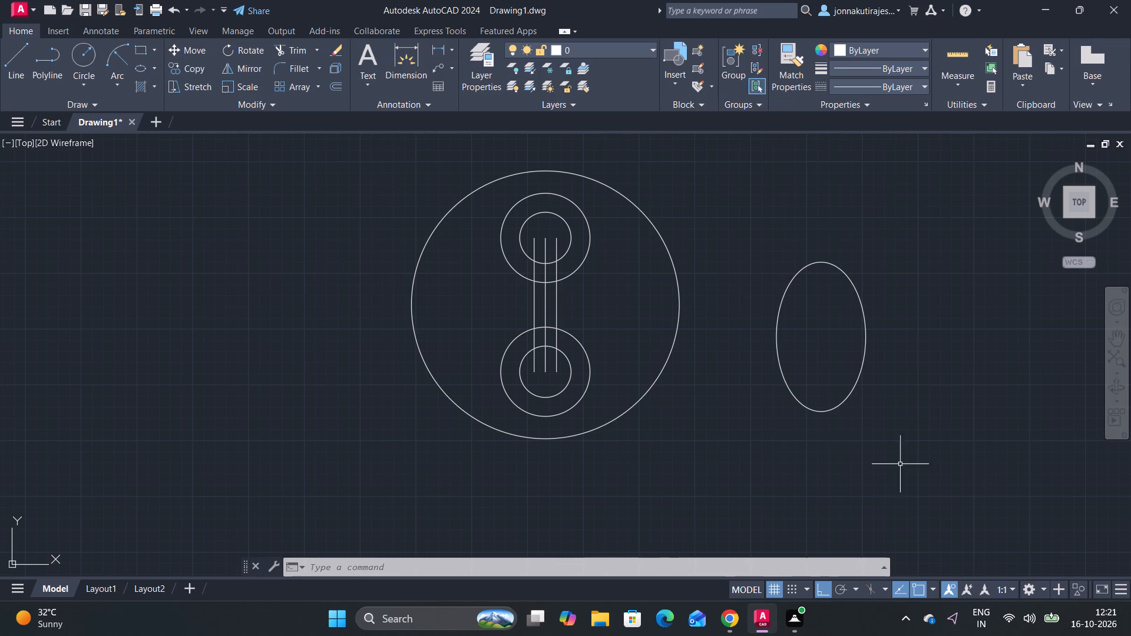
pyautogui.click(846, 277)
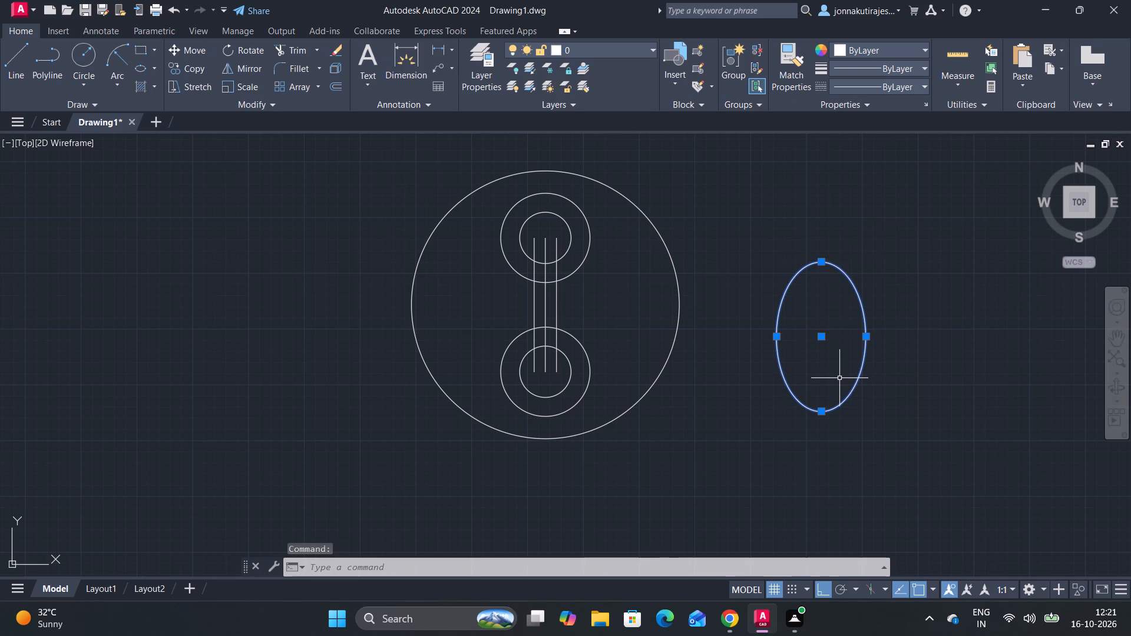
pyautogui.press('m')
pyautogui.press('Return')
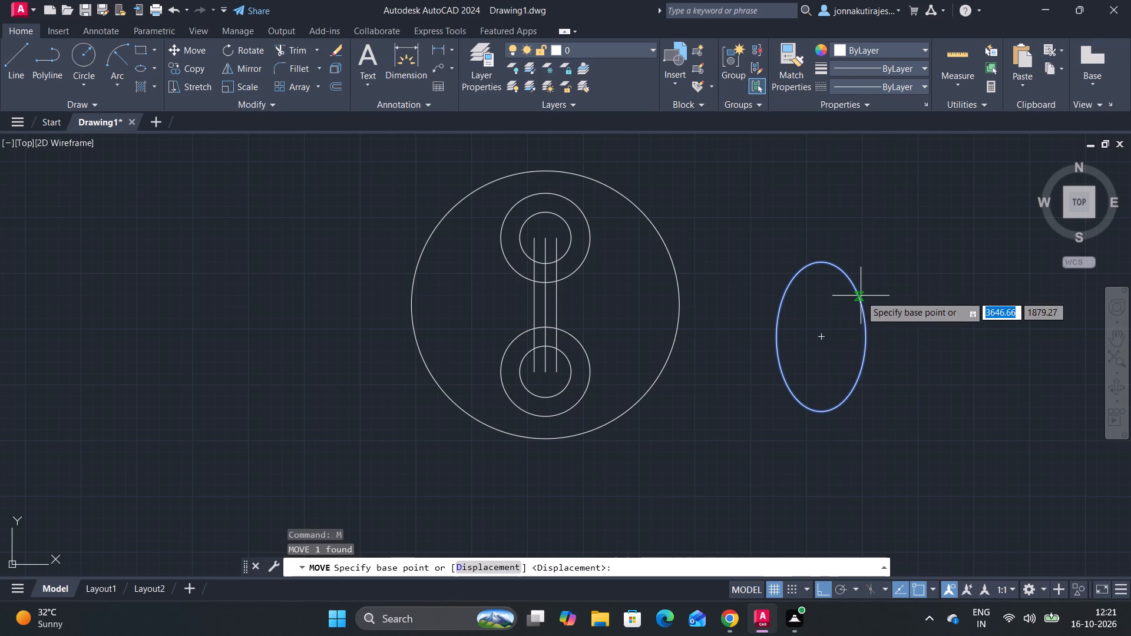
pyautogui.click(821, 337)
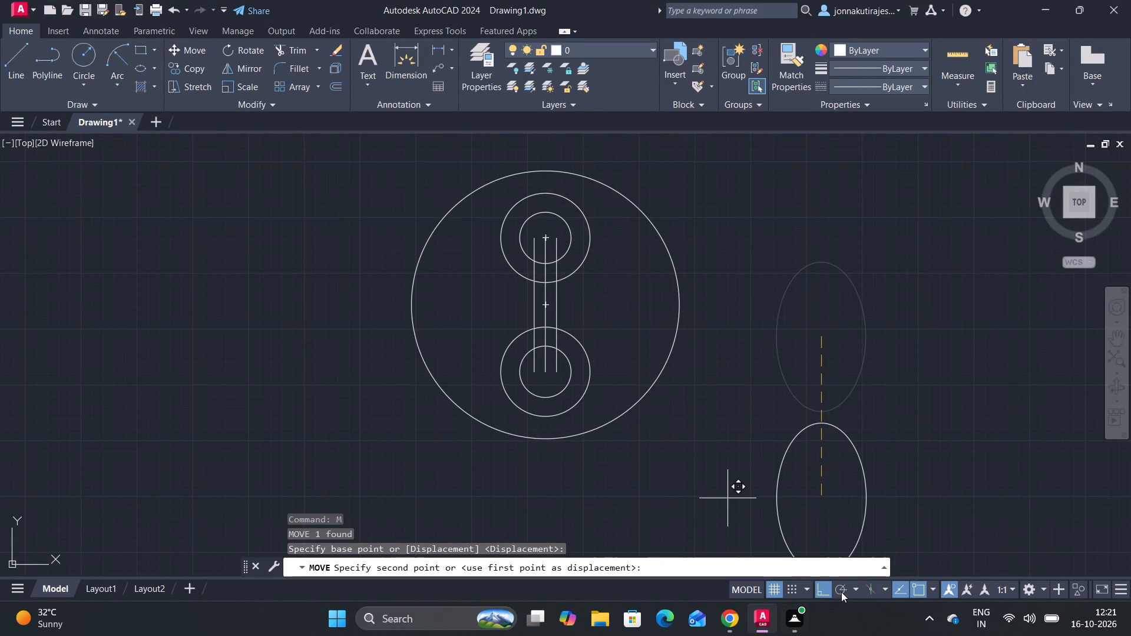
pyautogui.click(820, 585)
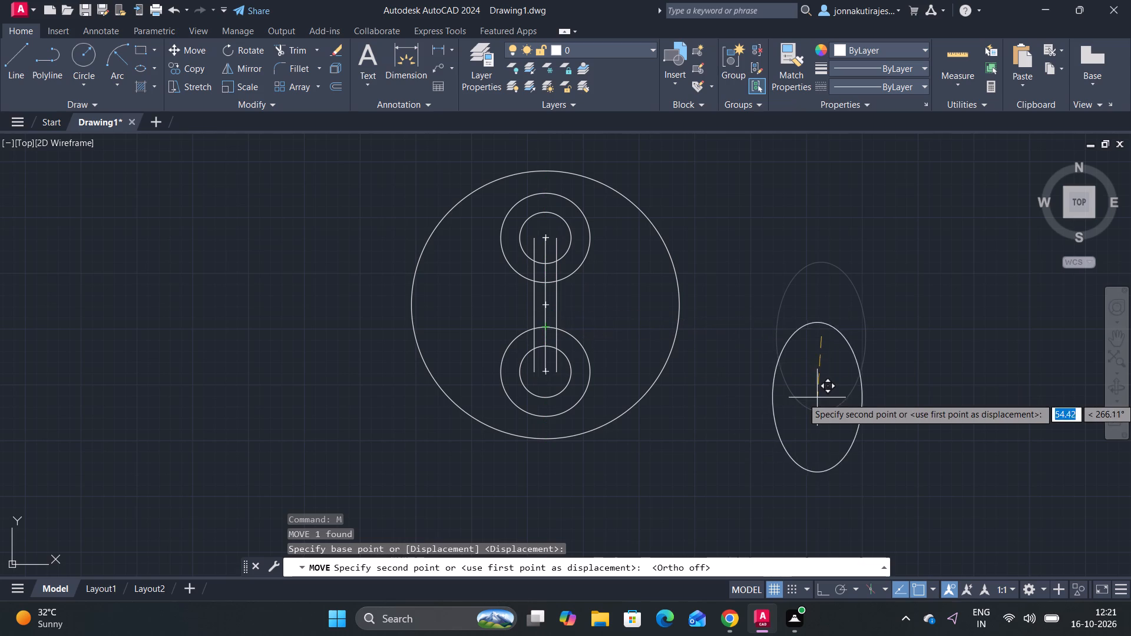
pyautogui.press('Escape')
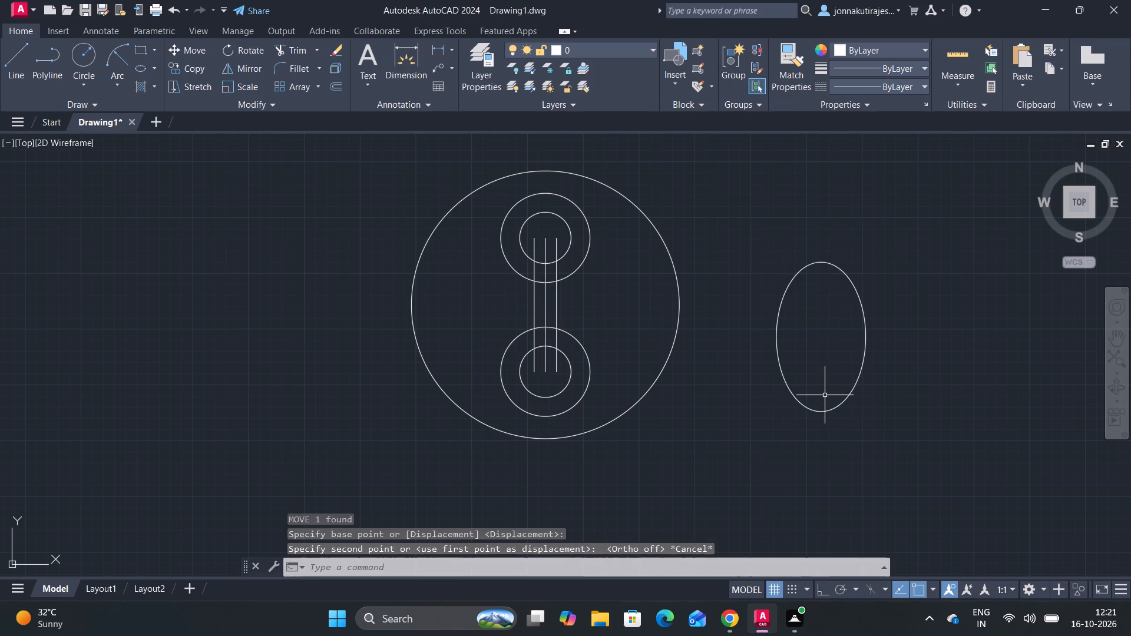
# Undo the ellipse beside the outer circle.
pyautogui.hotkey('ctrl', 'z')
pyautogui.hotkey('ctrl', 'z')
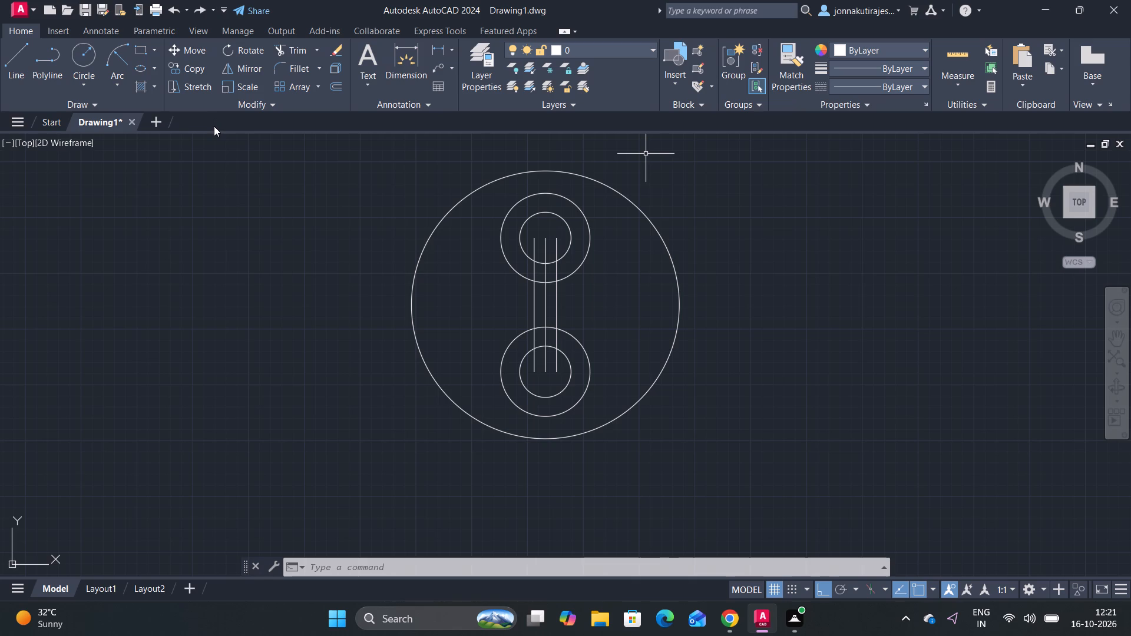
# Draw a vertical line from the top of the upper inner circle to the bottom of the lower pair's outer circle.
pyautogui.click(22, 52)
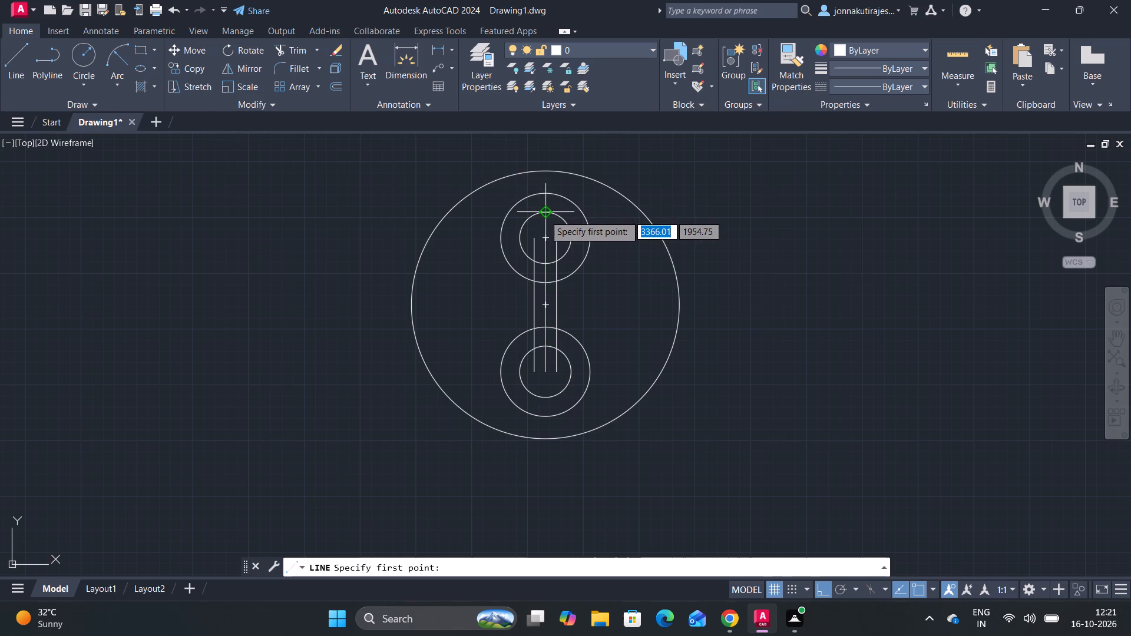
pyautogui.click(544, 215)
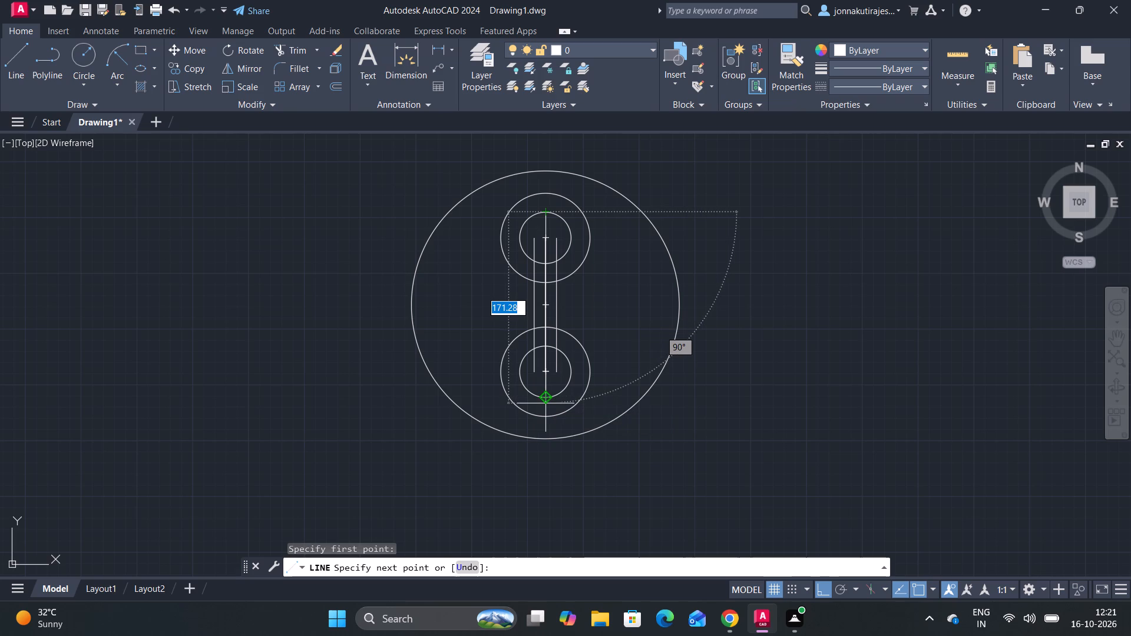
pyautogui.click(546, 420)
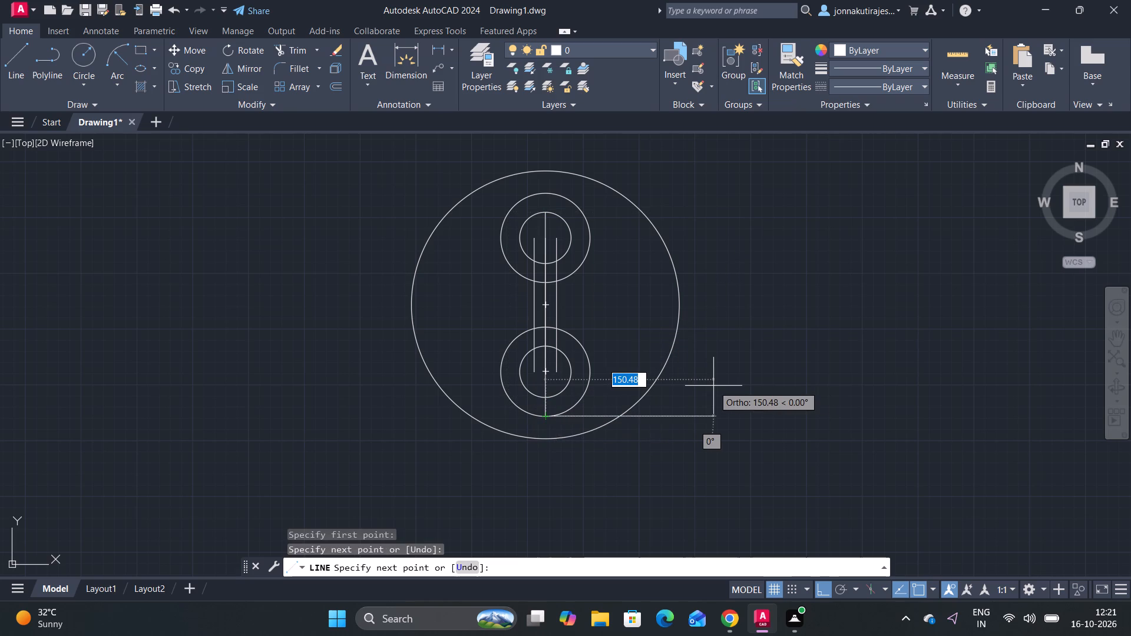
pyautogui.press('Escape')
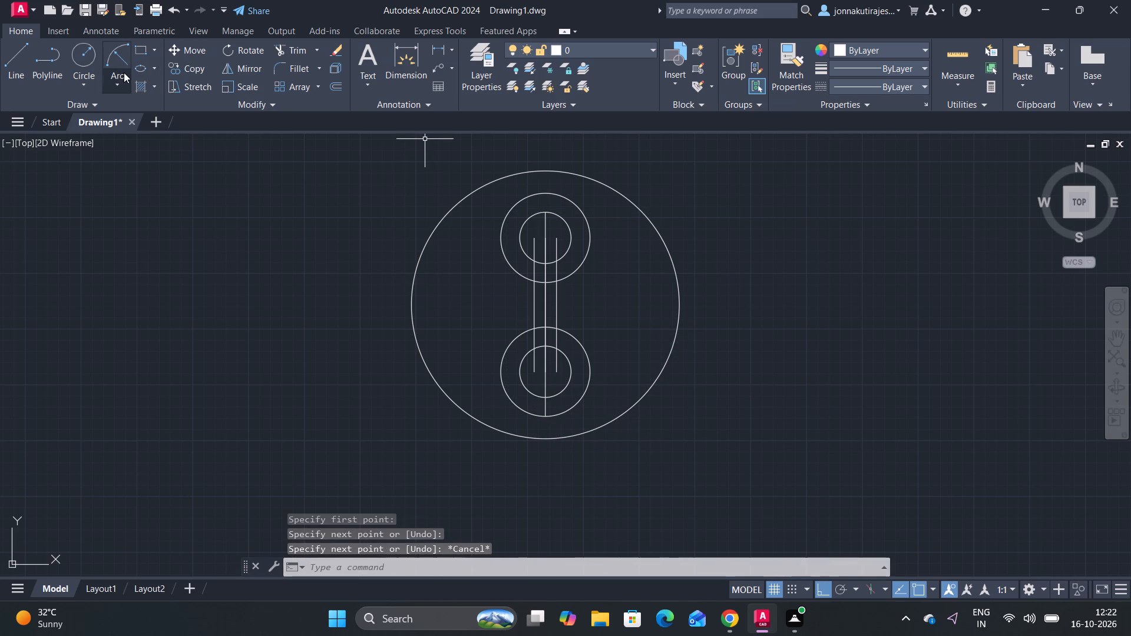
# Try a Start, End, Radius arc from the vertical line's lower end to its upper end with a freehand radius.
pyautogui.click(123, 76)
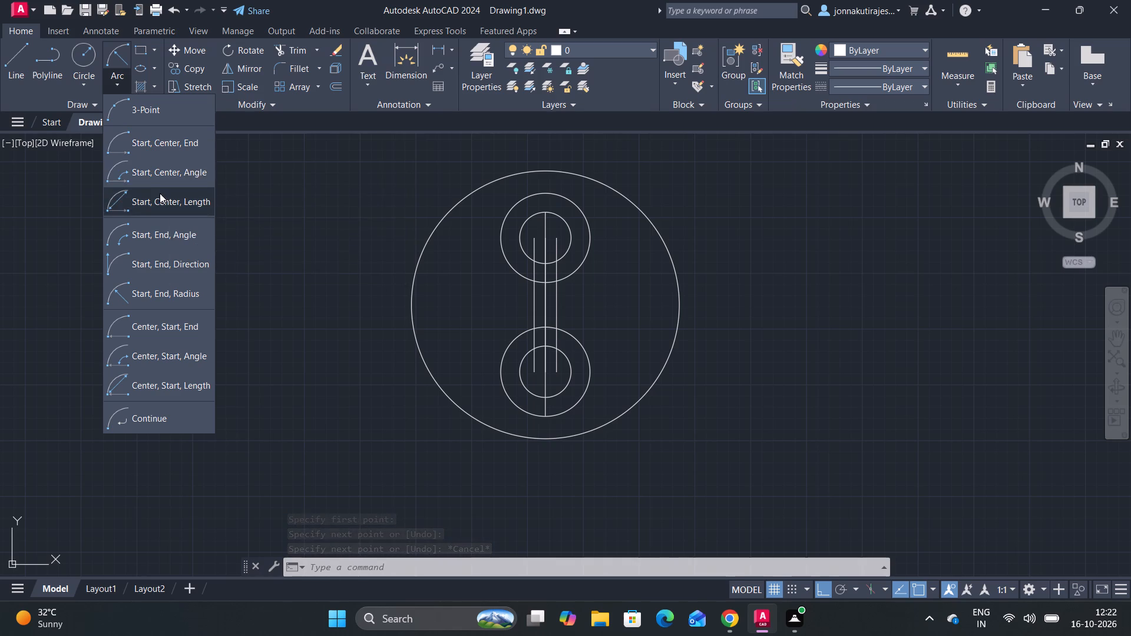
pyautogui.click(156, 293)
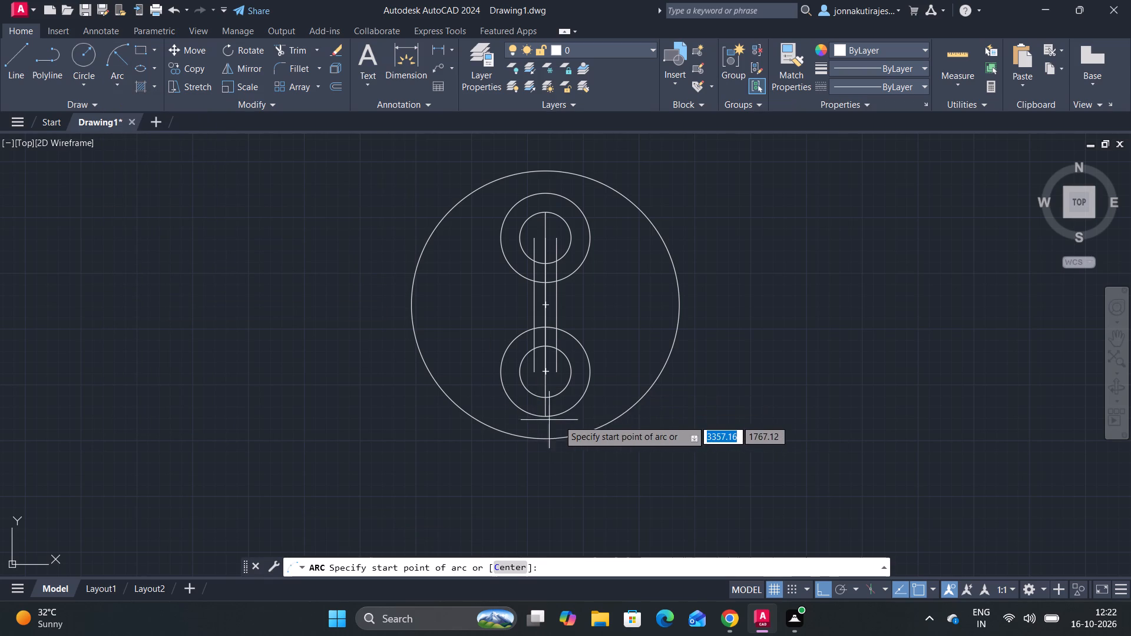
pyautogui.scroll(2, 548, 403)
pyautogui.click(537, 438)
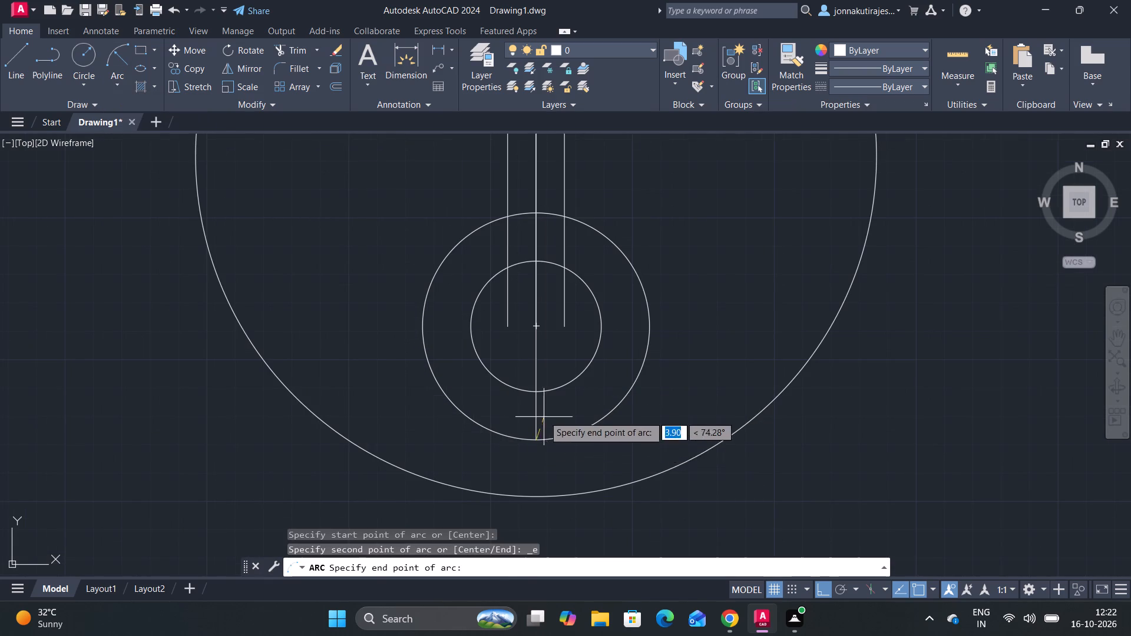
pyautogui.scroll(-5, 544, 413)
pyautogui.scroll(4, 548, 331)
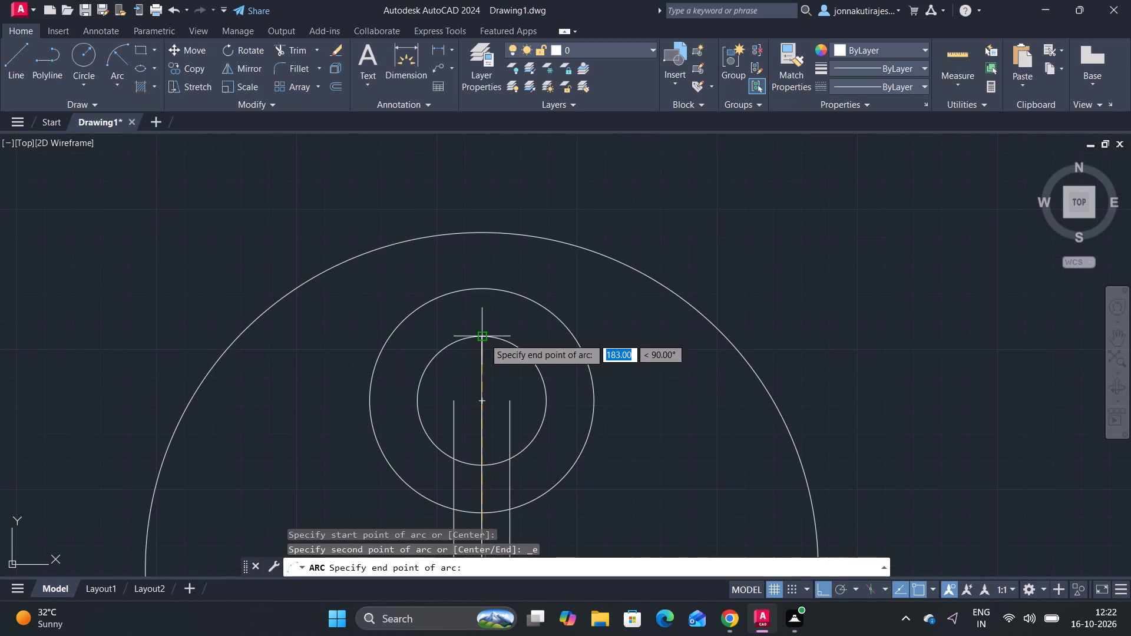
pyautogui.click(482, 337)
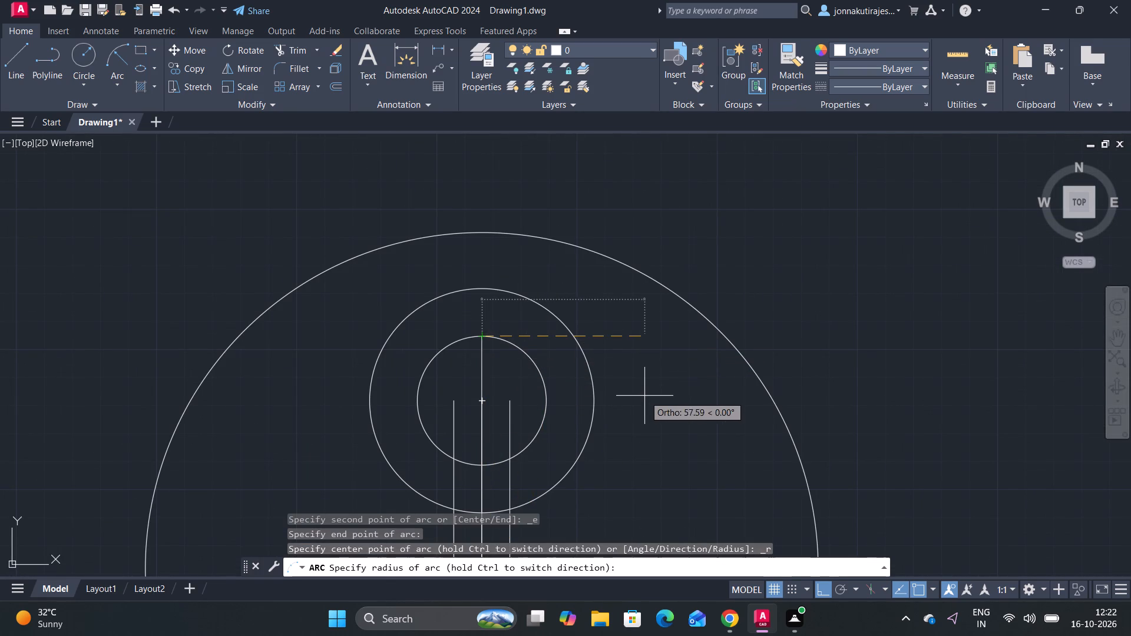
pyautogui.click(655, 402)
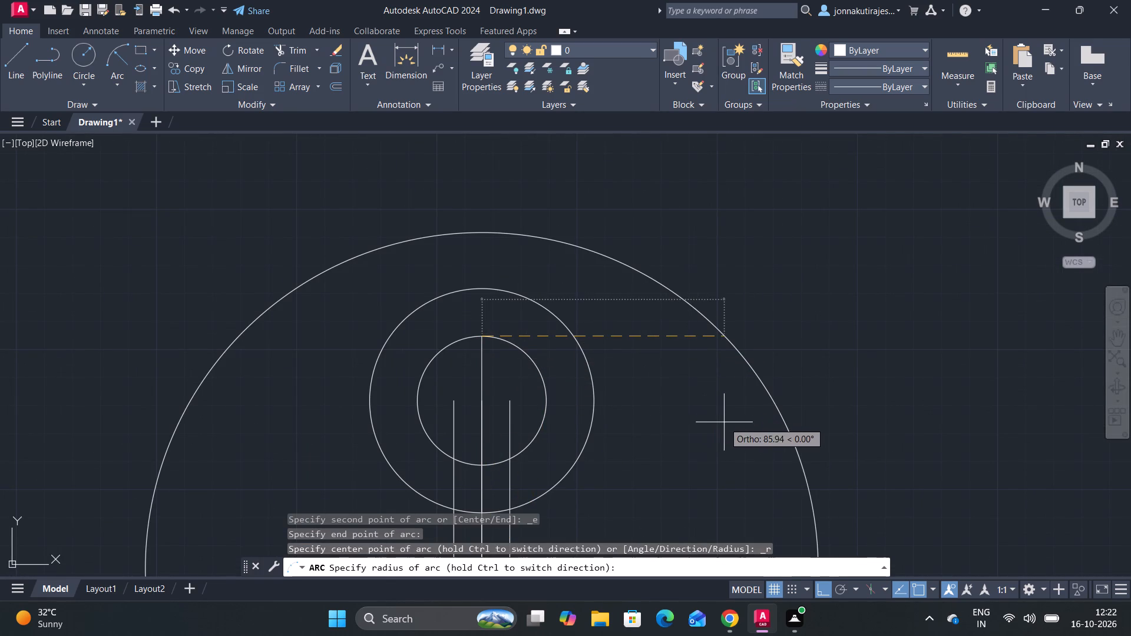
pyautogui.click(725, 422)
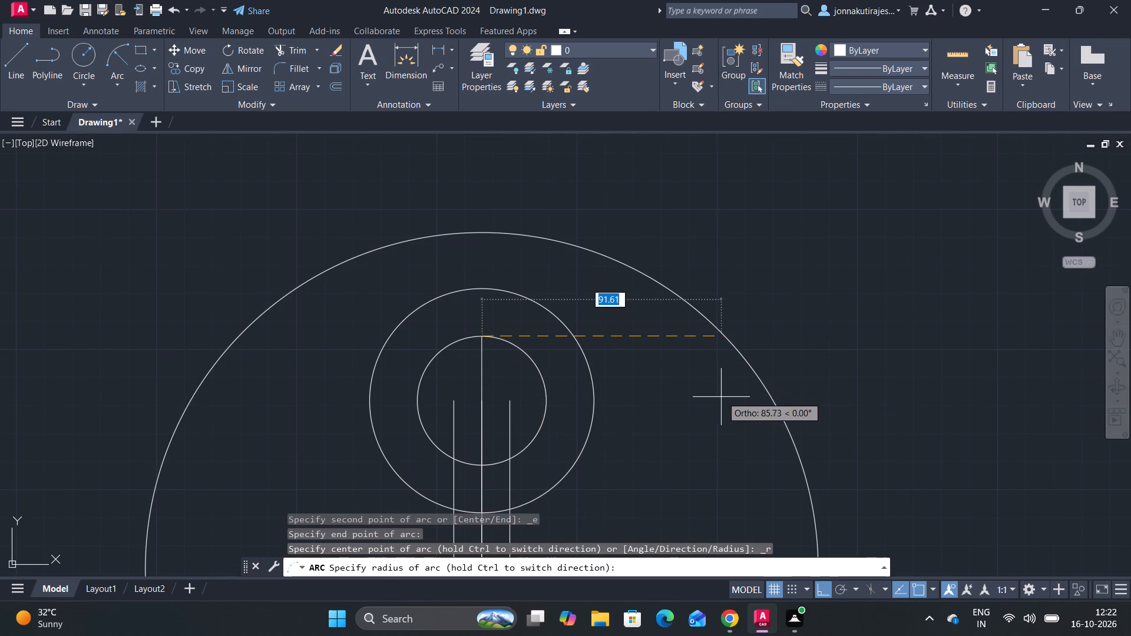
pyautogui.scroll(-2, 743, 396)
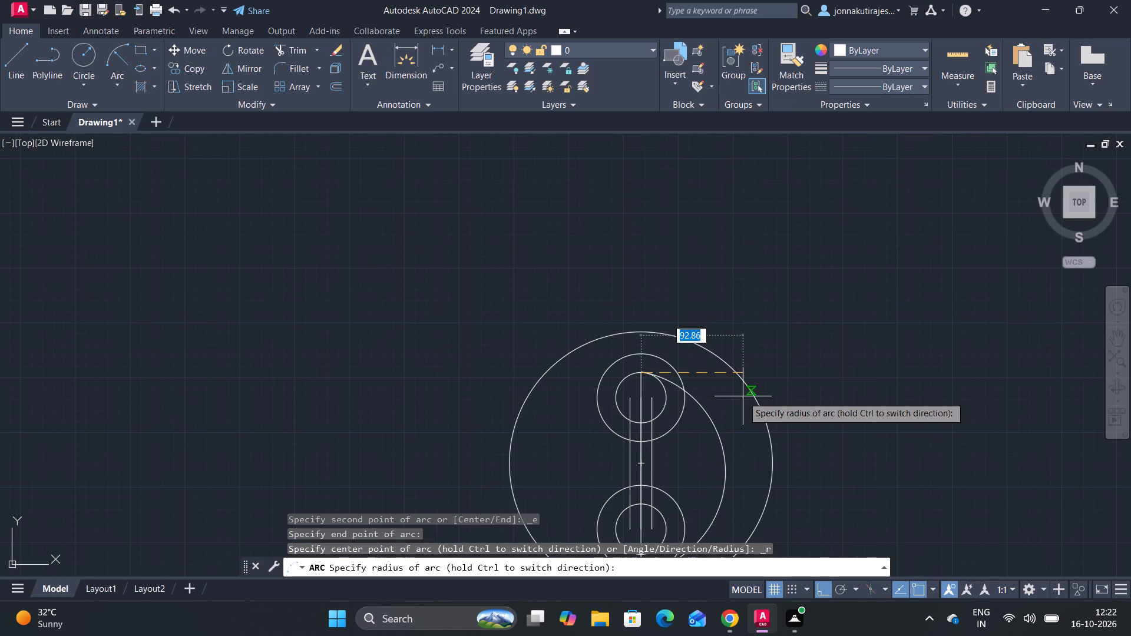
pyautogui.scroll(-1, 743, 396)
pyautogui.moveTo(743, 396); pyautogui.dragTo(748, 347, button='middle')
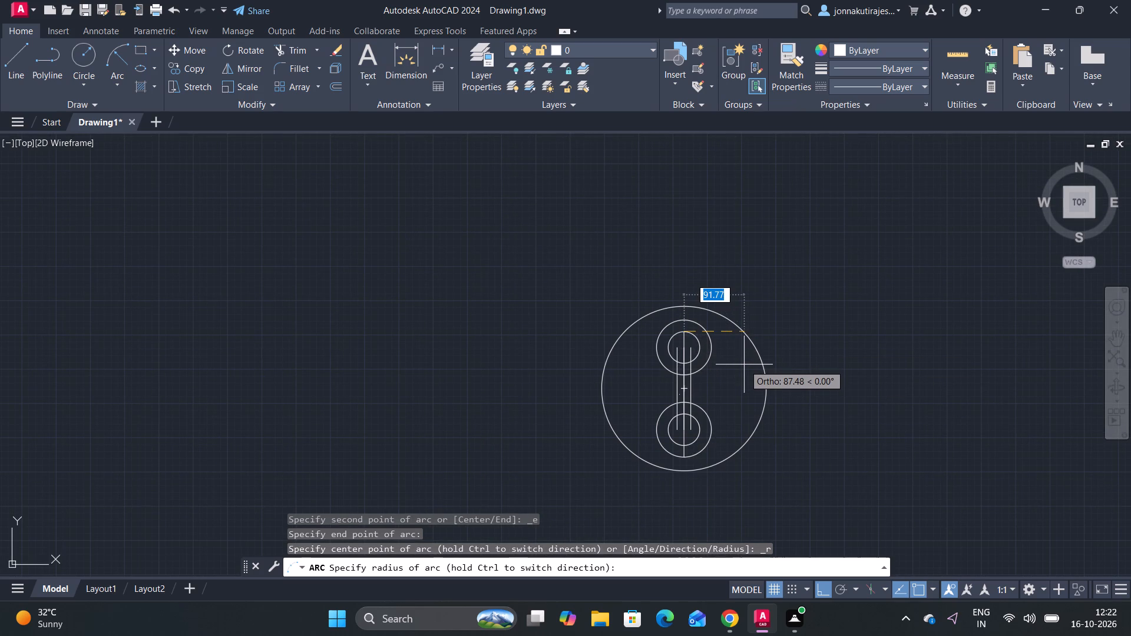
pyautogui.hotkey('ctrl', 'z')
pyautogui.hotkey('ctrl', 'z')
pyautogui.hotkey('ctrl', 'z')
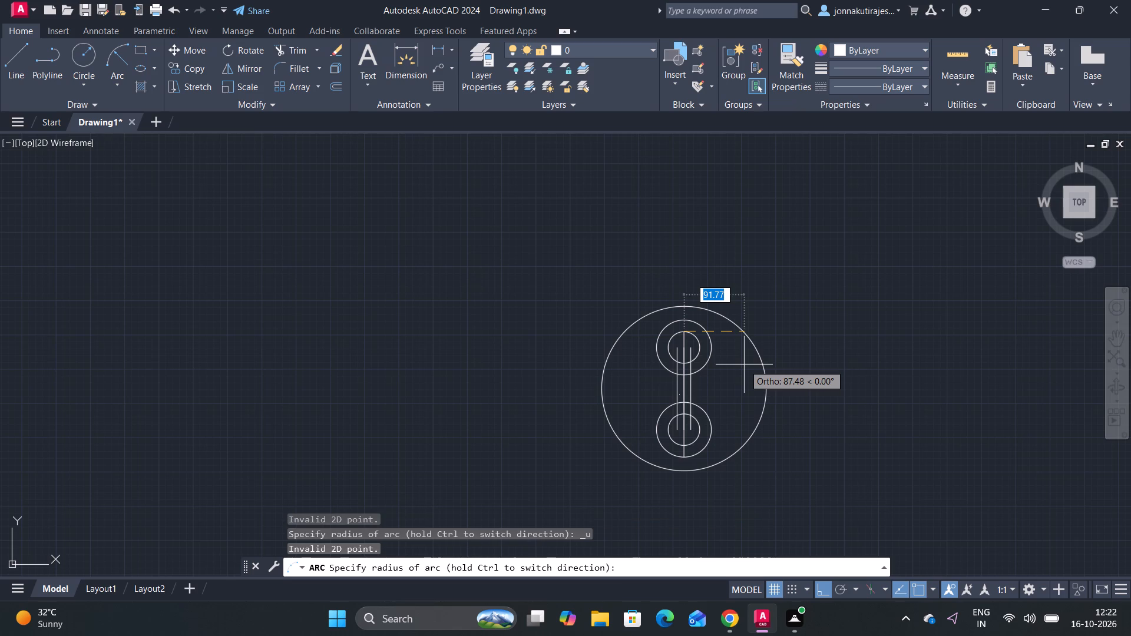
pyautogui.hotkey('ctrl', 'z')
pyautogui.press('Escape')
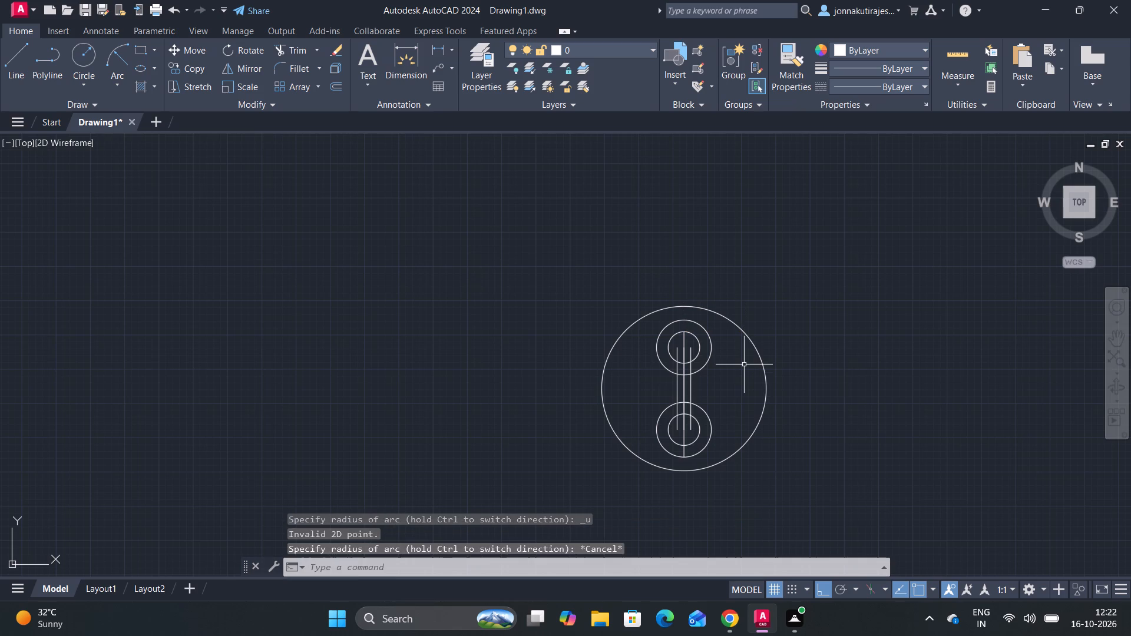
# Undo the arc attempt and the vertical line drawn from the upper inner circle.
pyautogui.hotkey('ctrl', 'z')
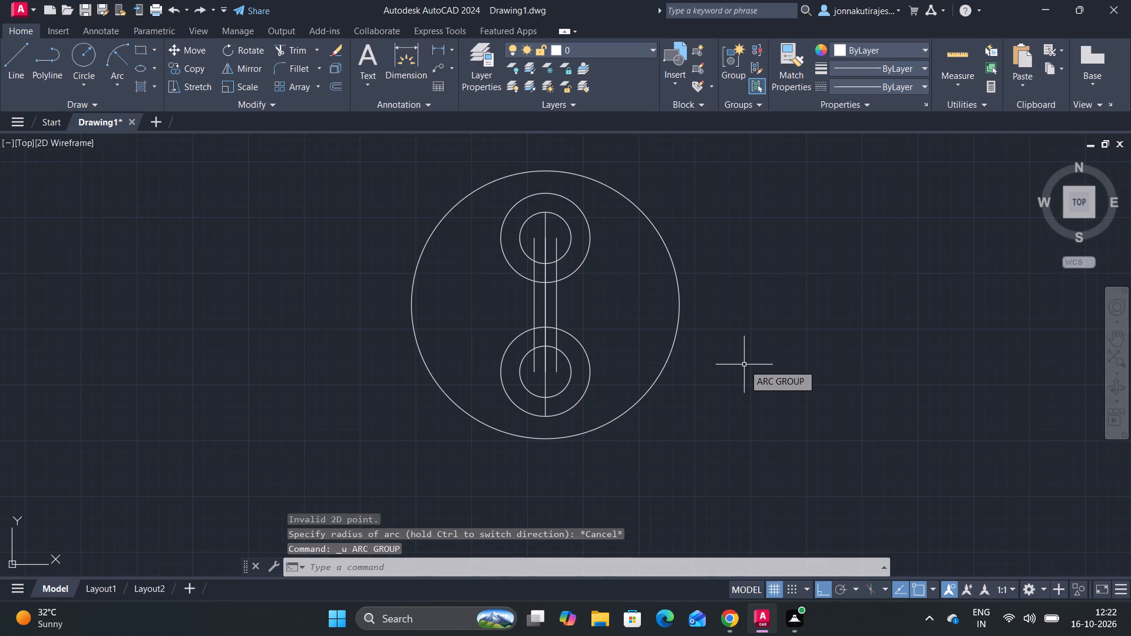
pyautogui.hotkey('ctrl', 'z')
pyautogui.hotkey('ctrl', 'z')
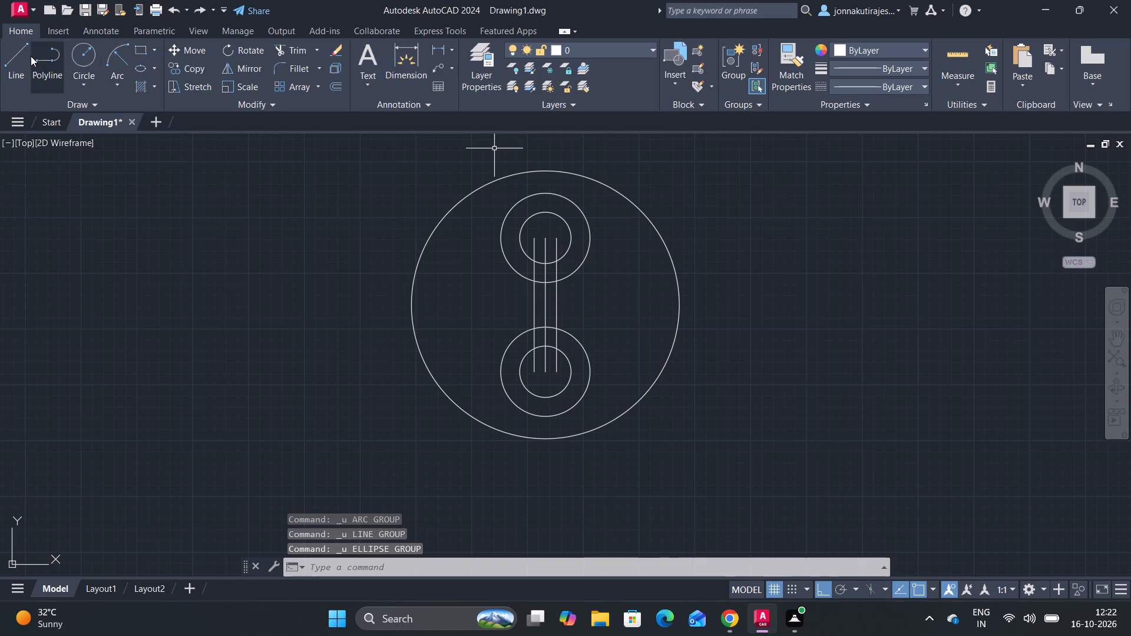
# Draw a vertical line 200 long from the top of the upper pair's outer circle to the bottom of the lower pair's outer circle.
pyautogui.click(12, 62)
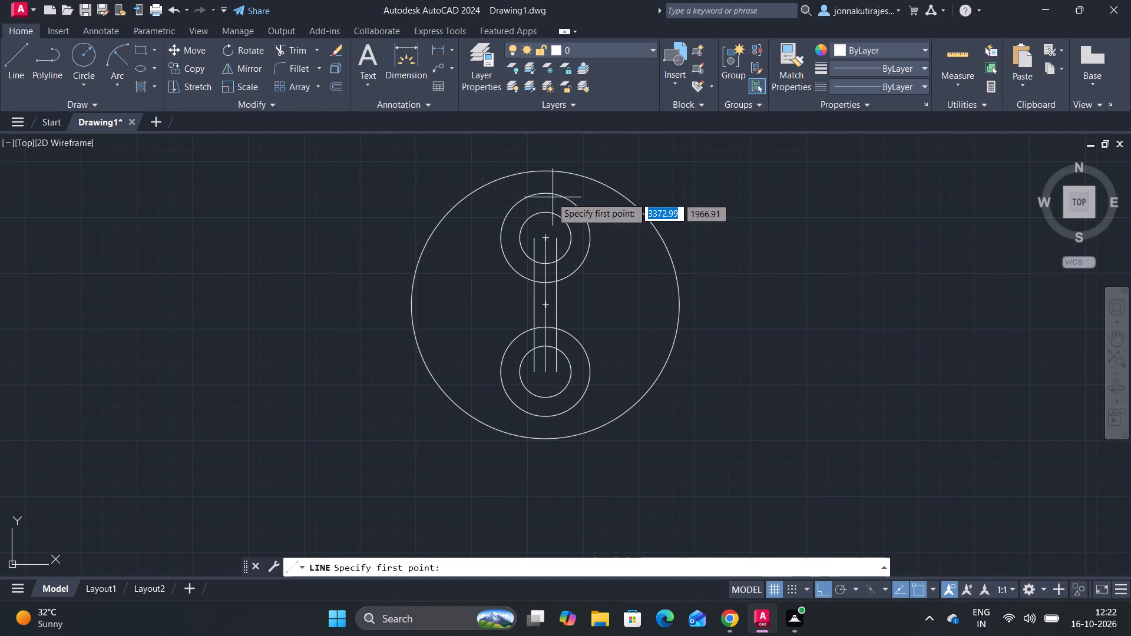
pyautogui.click(544, 193)
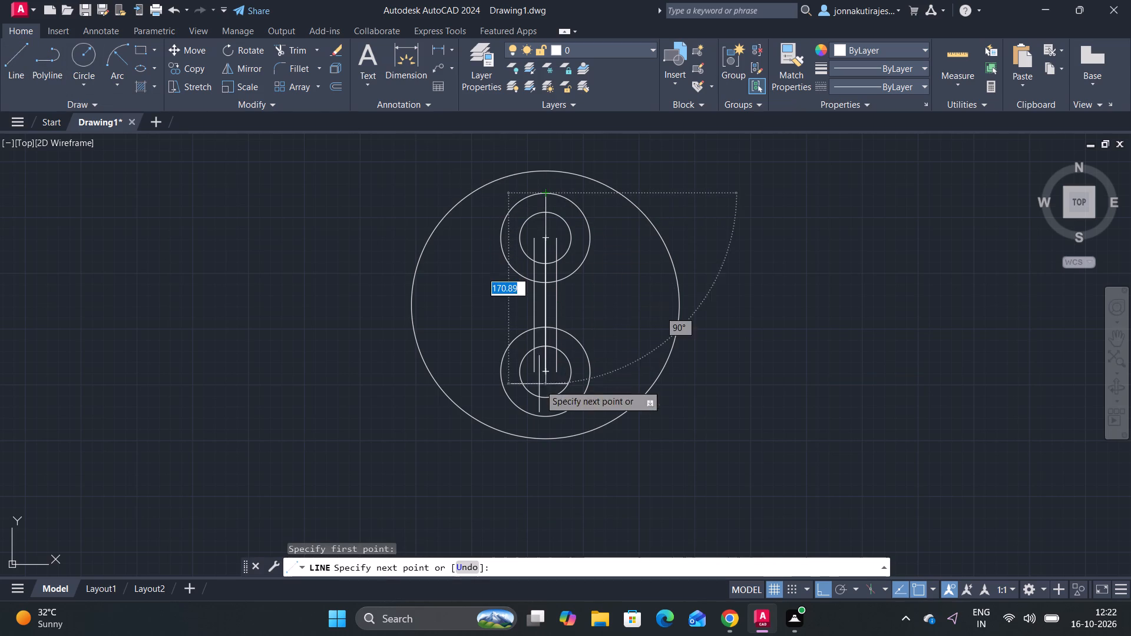
pyautogui.click(546, 419)
pyautogui.press('Escape')
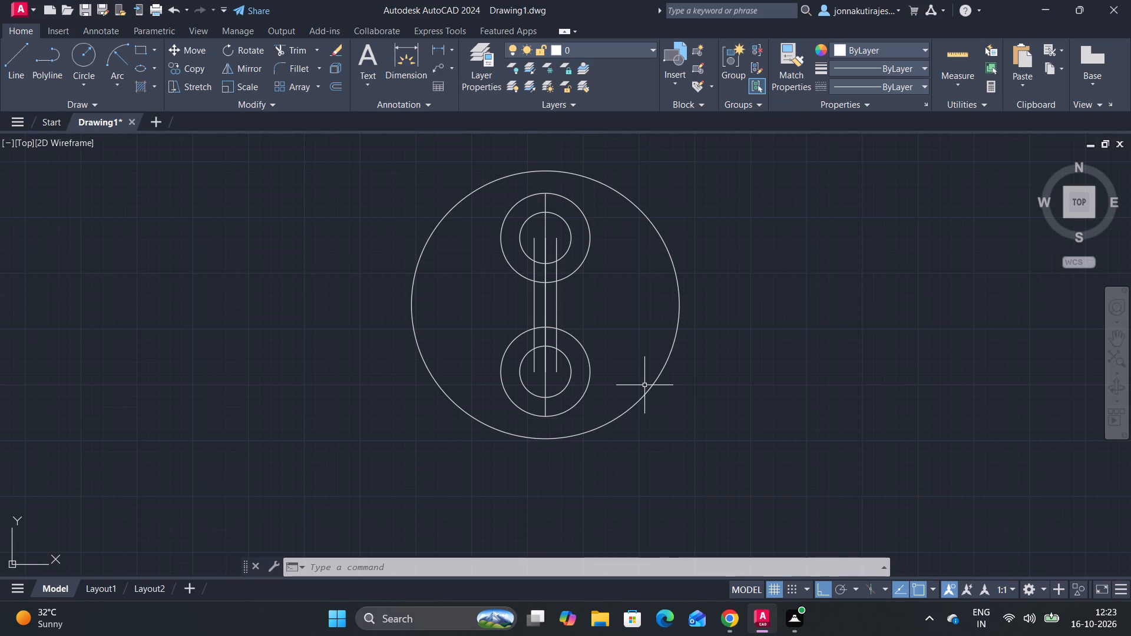
# Draw a Start, End, Radius arc from the 200-long vertical line's upper end to its lower end with radius 150.
pyautogui.scroll(-2, 544, 333)
pyautogui.scroll(3, 547, 331)
pyautogui.moveTo(547, 331); pyautogui.dragTo(608, 329, button='middle')
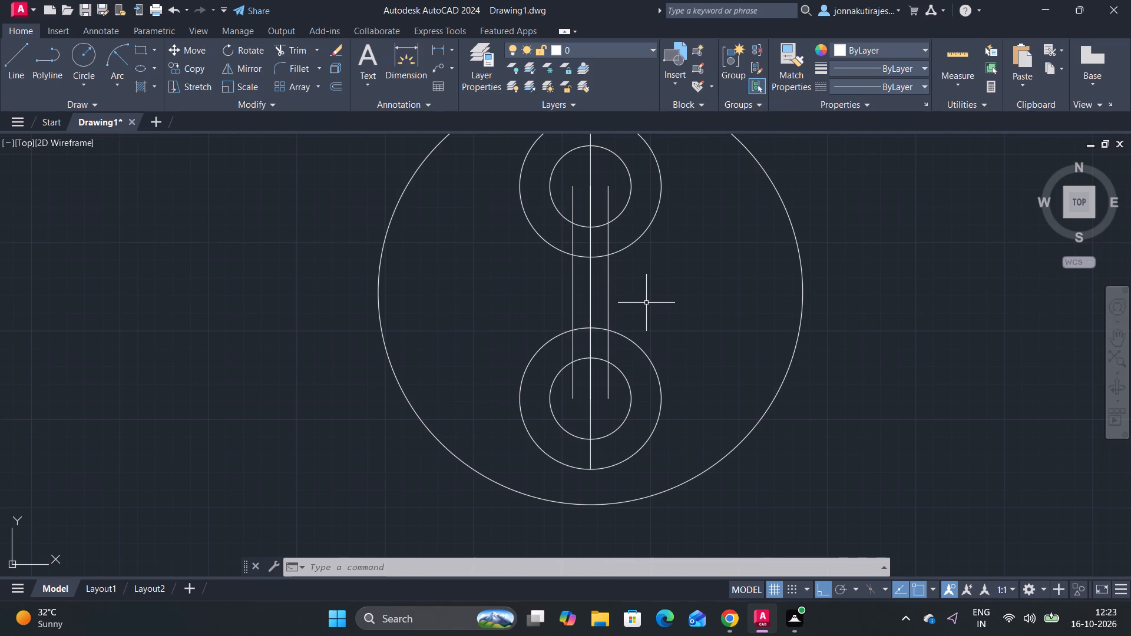
pyautogui.scroll(-1, 646, 303)
pyautogui.moveTo(647, 306); pyautogui.dragTo(630, 379, button='middle')
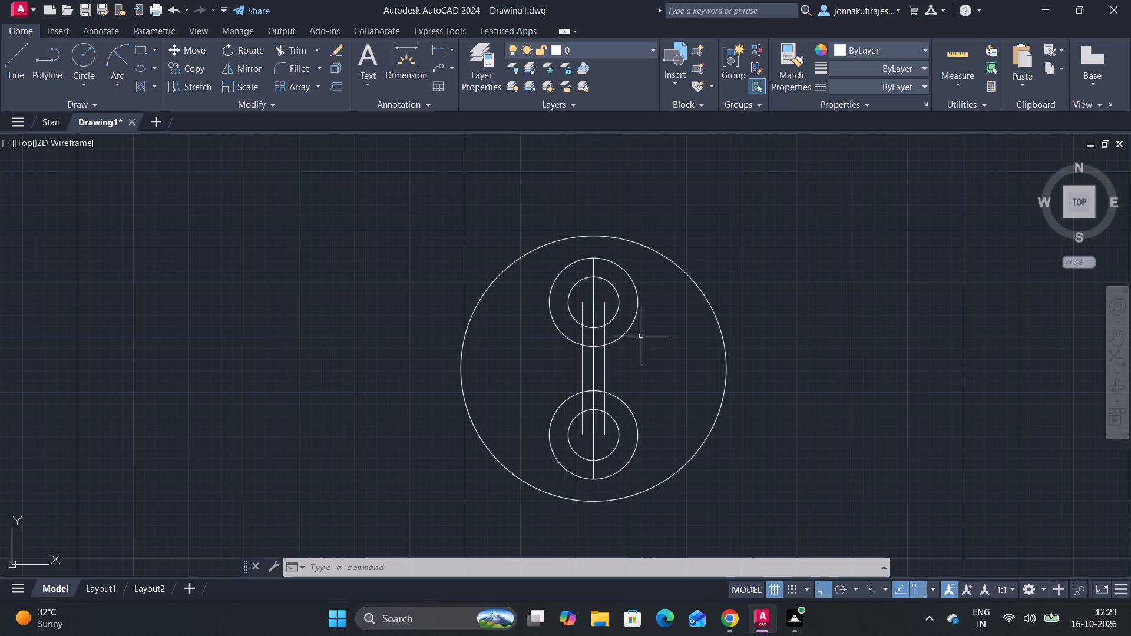
pyautogui.scroll(1, 572, 313)
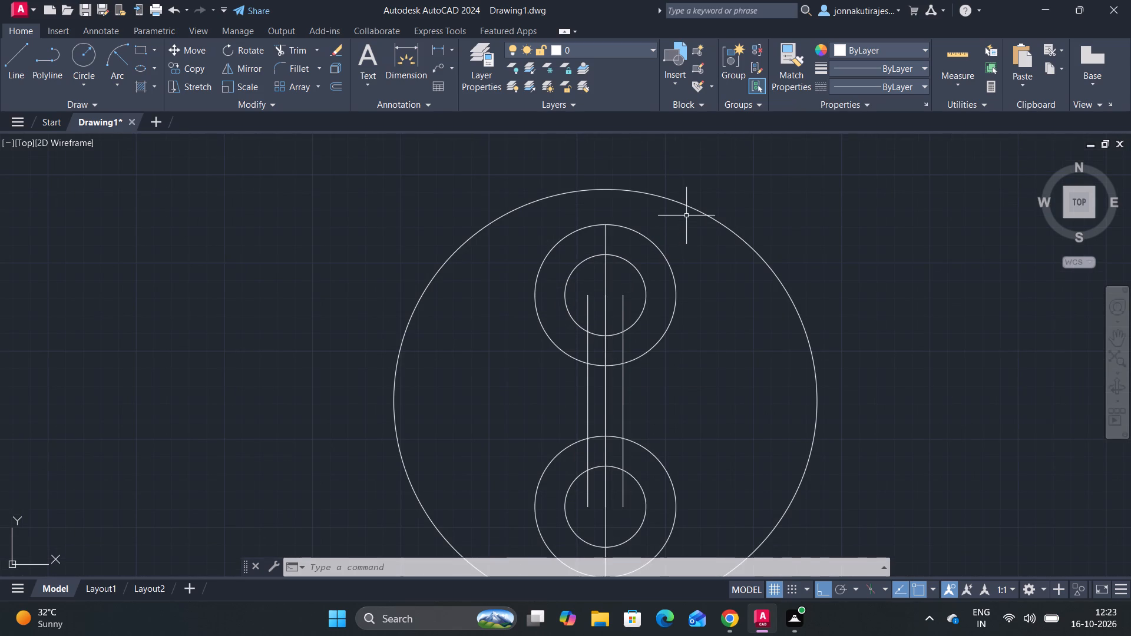
pyautogui.click(119, 61)
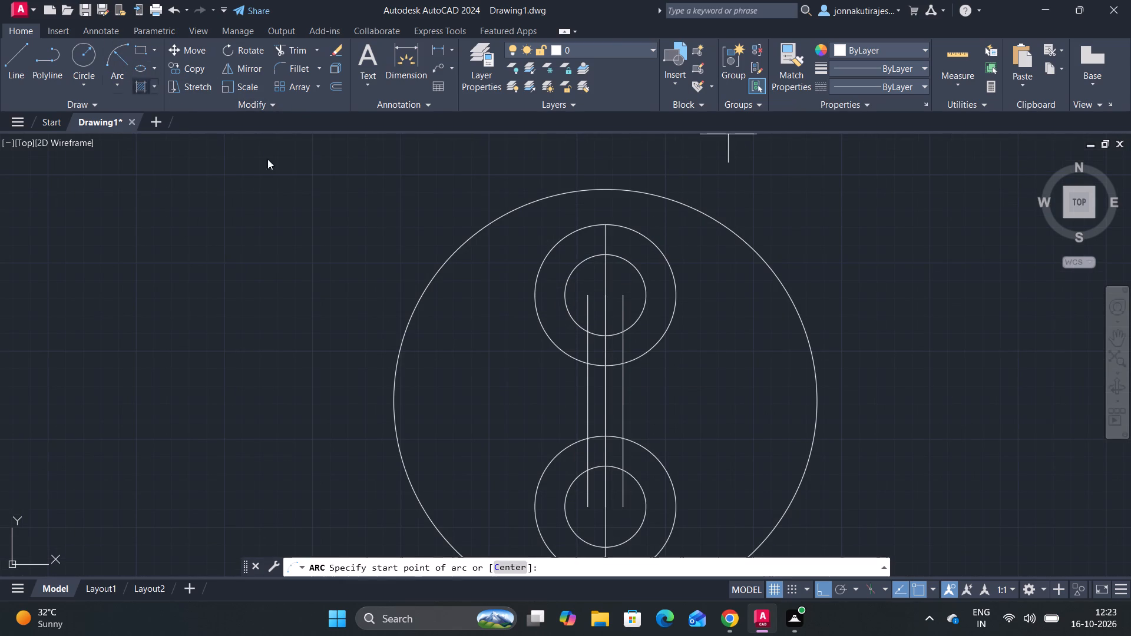
pyautogui.scroll(-2, 617, 255)
pyautogui.moveTo(604, 275); pyautogui.dragTo(627, 217, button='middle')
pyautogui.scroll(2, 626, 217)
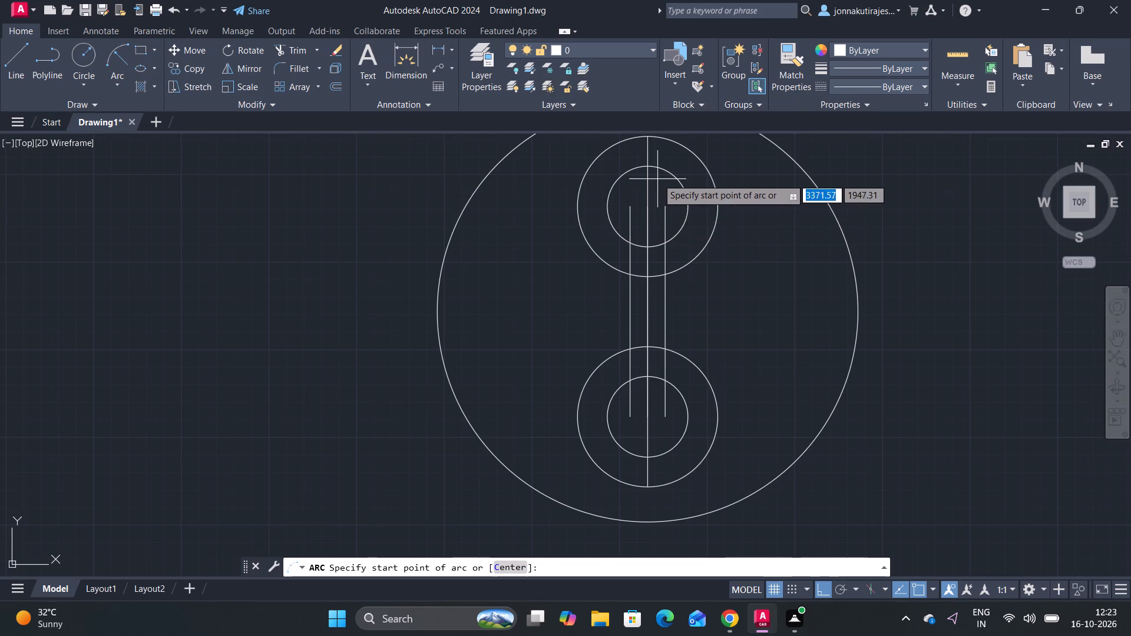
pyautogui.moveTo(661, 184); pyautogui.dragTo(647, 269, button='middle')
pyautogui.scroll(-1, 649, 277)
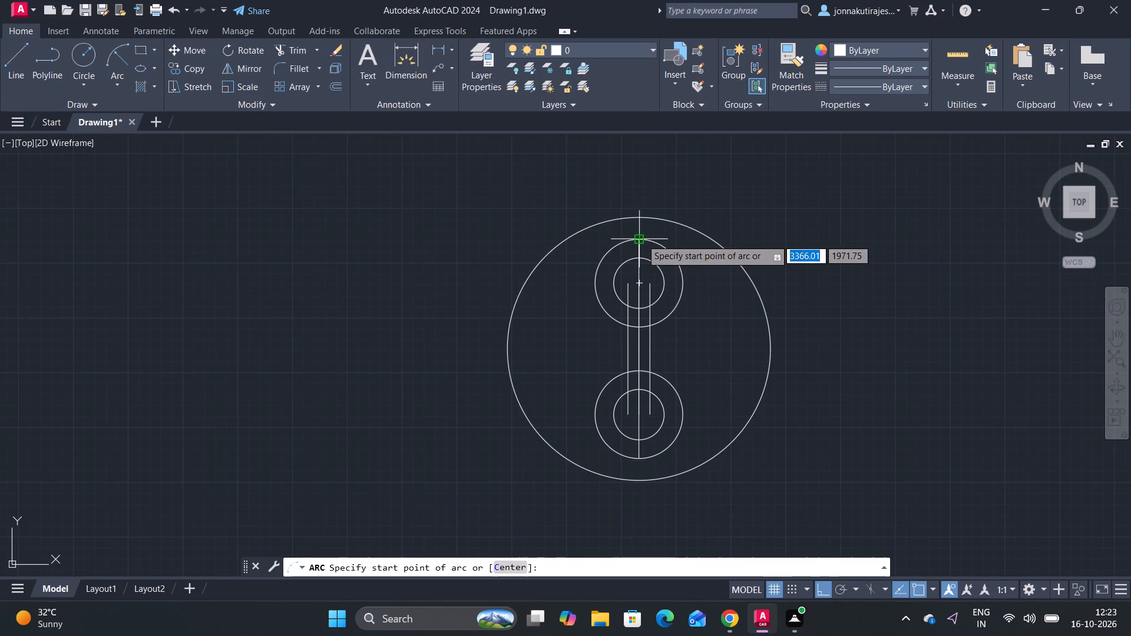
pyautogui.click(641, 238)
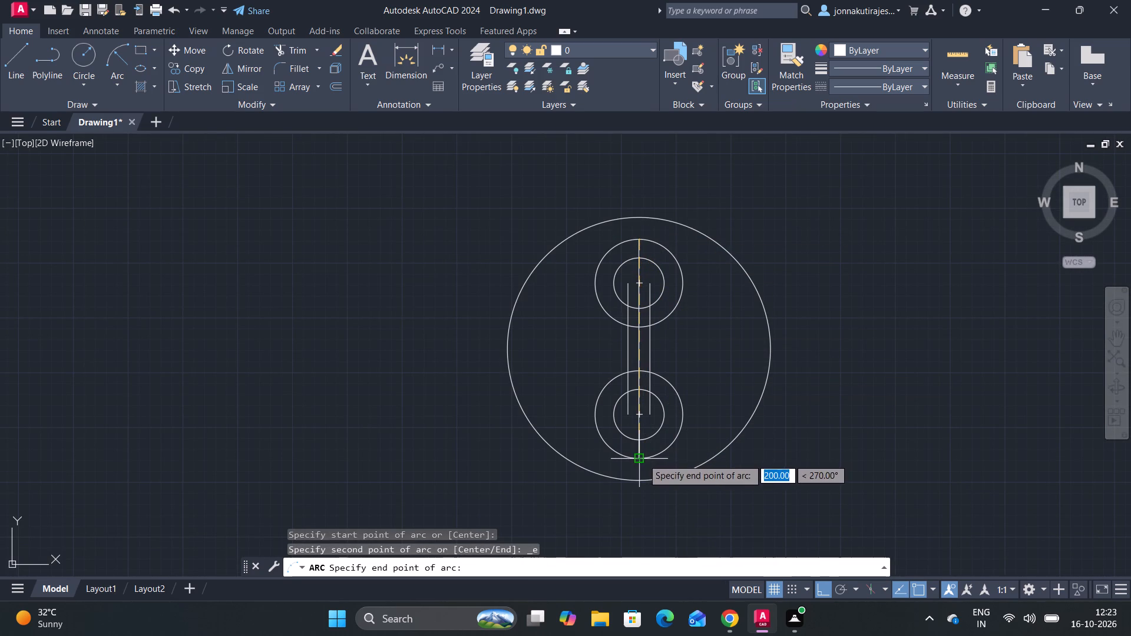
pyautogui.click(641, 459)
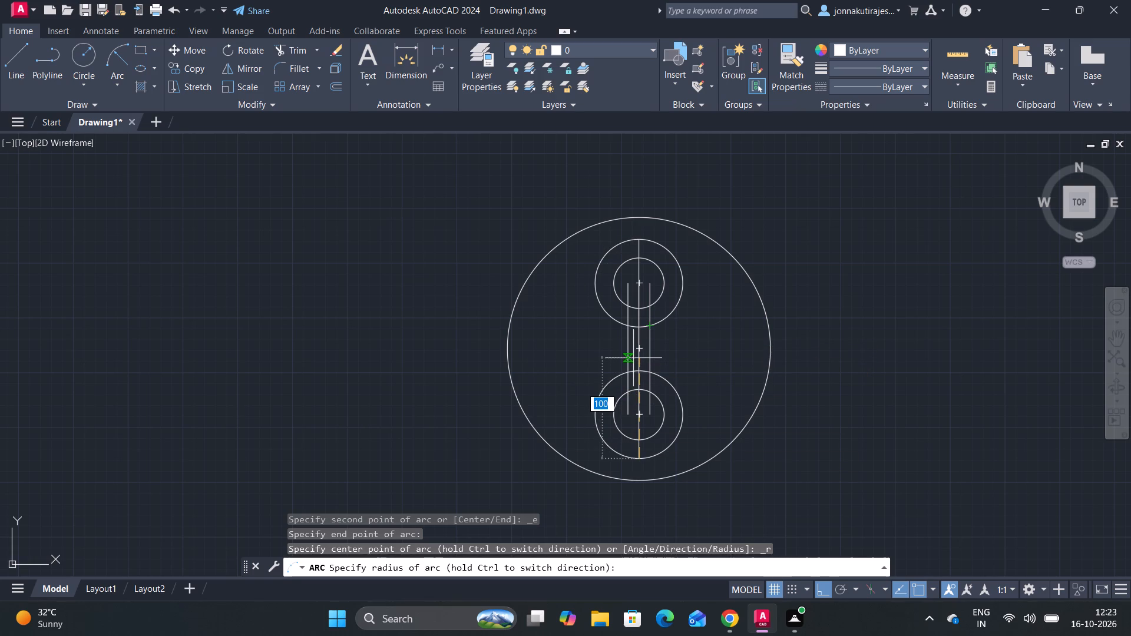
pyautogui.press('4')
pyautogui.press('BackSpace')
pyautogui.write('150')
pyautogui.press('Return')
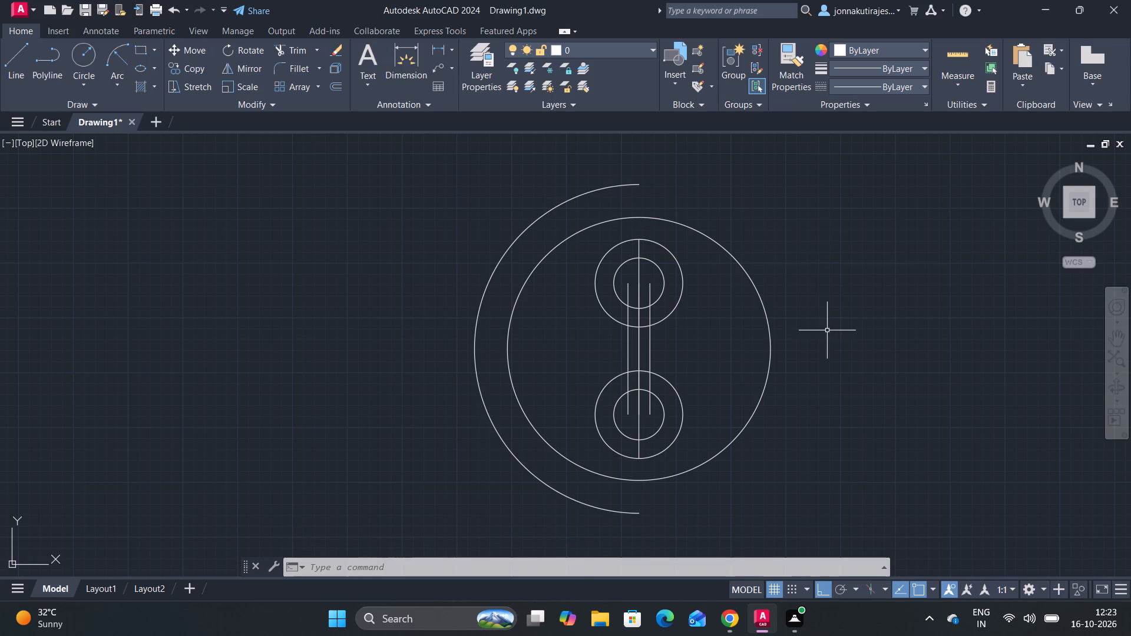
# Undo the radius-150 arc on the outer side of the part.
pyautogui.hotkey('ctrl', 'z')
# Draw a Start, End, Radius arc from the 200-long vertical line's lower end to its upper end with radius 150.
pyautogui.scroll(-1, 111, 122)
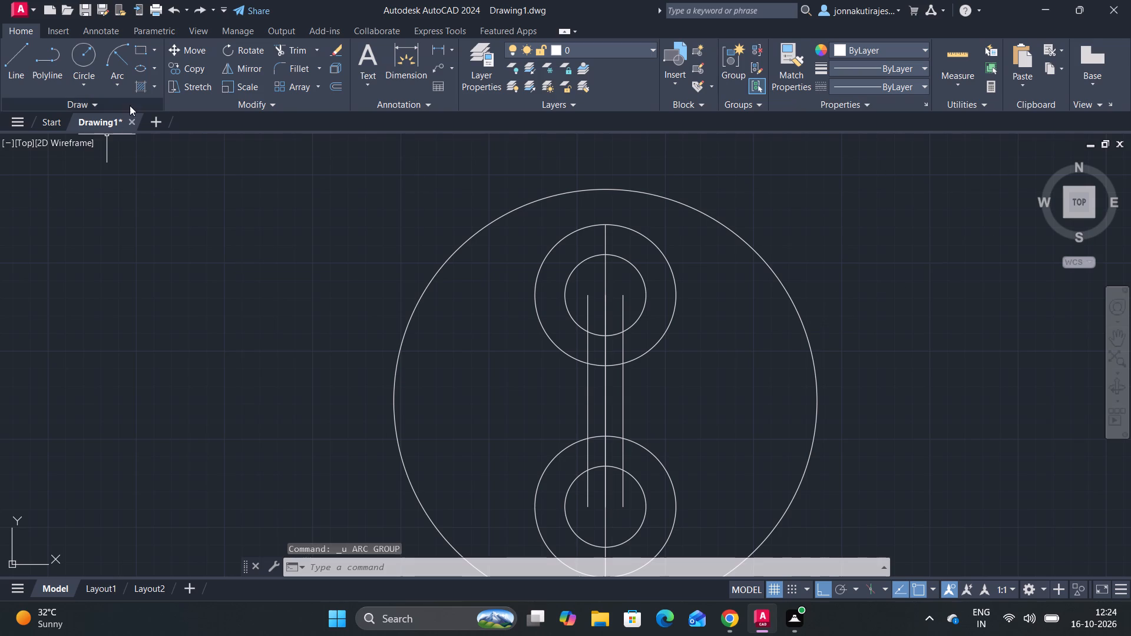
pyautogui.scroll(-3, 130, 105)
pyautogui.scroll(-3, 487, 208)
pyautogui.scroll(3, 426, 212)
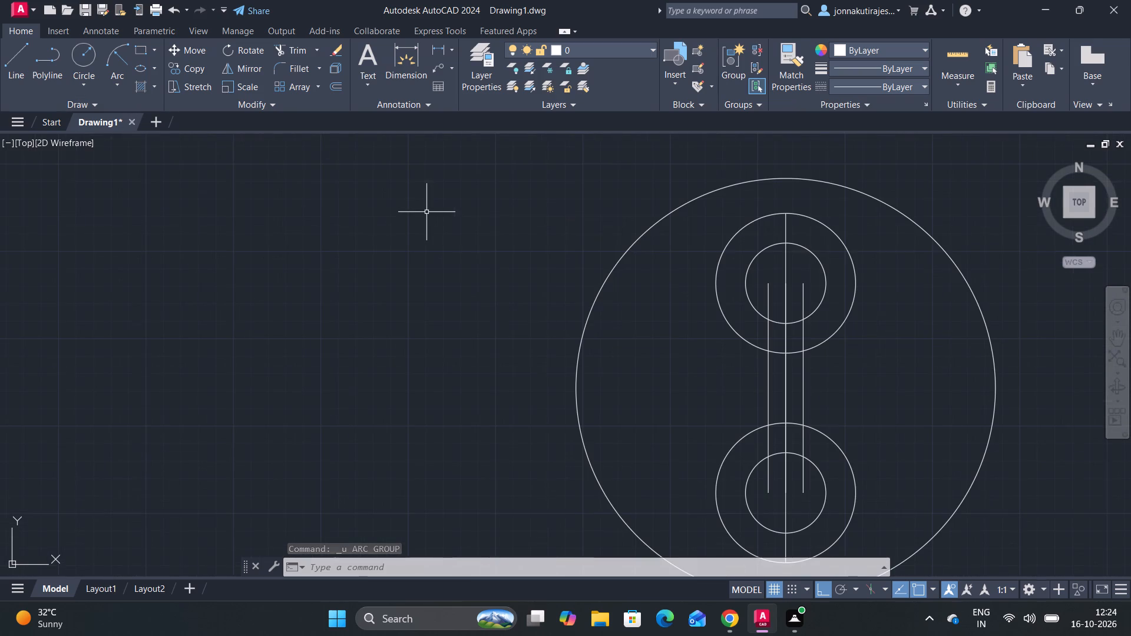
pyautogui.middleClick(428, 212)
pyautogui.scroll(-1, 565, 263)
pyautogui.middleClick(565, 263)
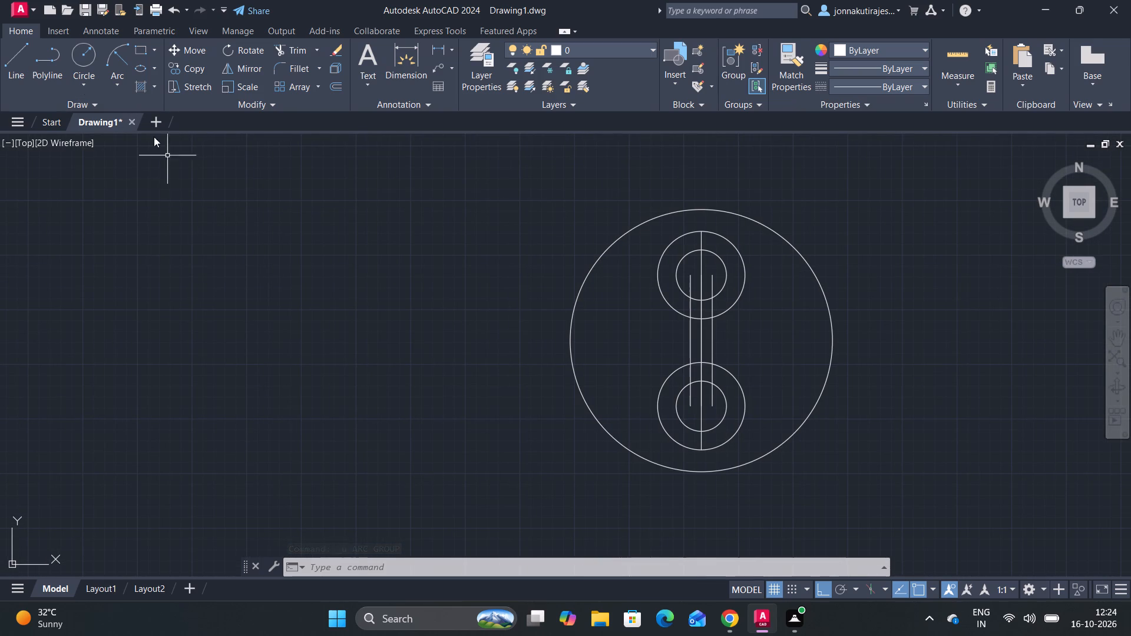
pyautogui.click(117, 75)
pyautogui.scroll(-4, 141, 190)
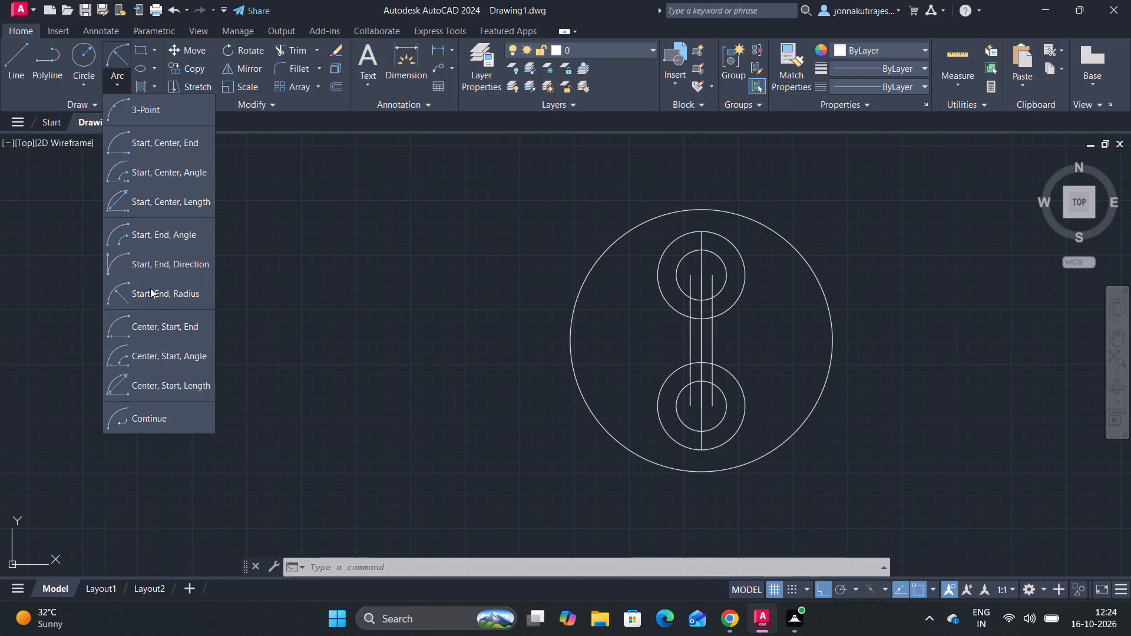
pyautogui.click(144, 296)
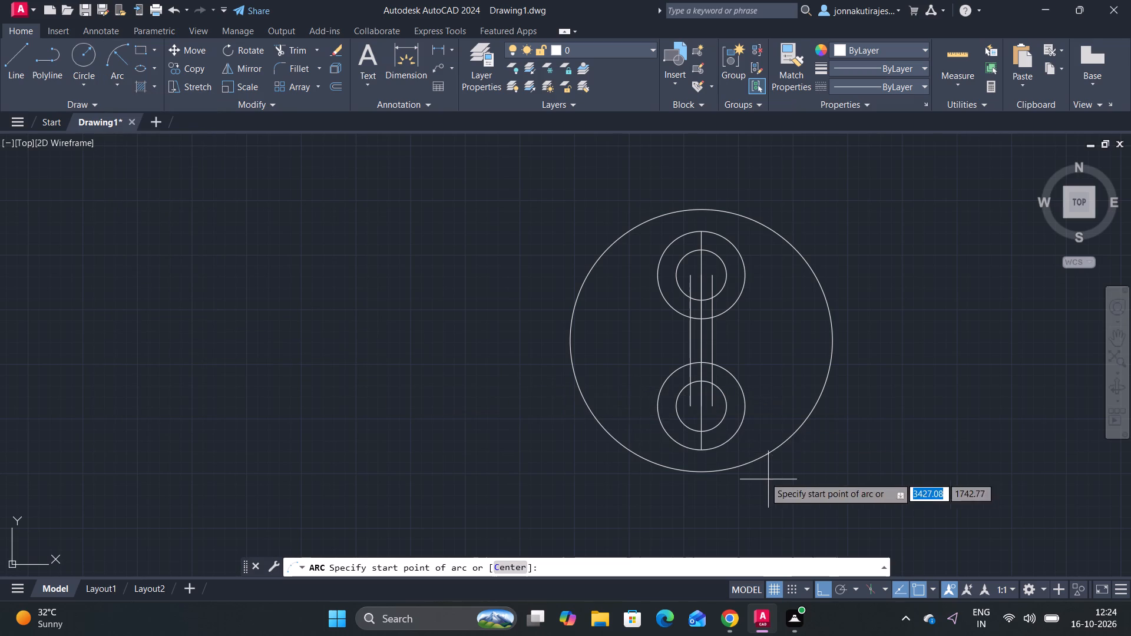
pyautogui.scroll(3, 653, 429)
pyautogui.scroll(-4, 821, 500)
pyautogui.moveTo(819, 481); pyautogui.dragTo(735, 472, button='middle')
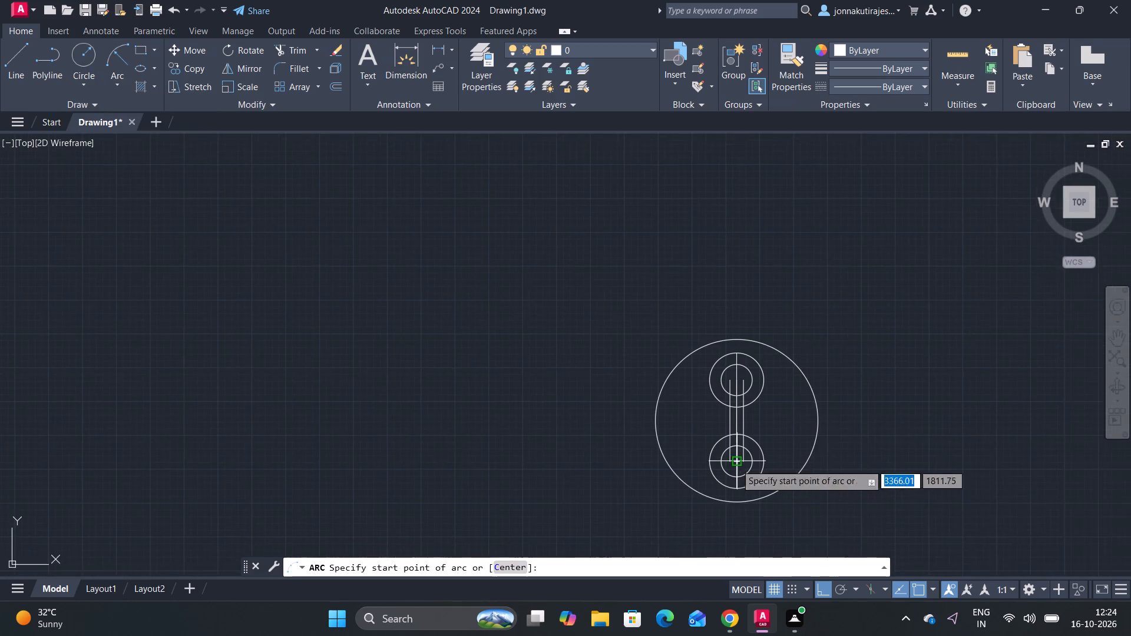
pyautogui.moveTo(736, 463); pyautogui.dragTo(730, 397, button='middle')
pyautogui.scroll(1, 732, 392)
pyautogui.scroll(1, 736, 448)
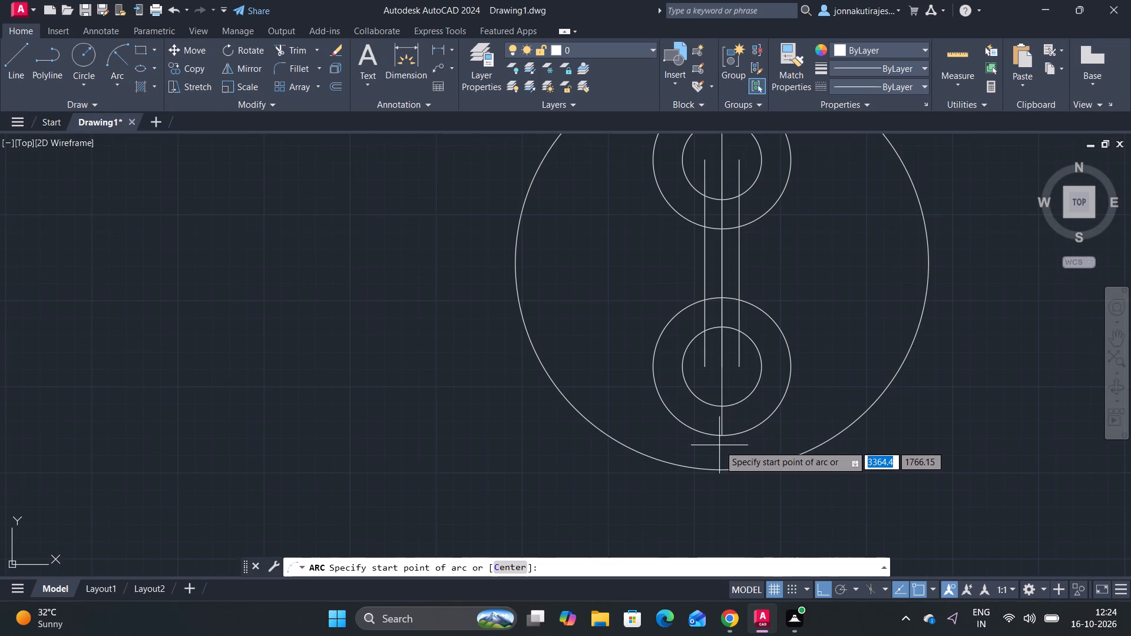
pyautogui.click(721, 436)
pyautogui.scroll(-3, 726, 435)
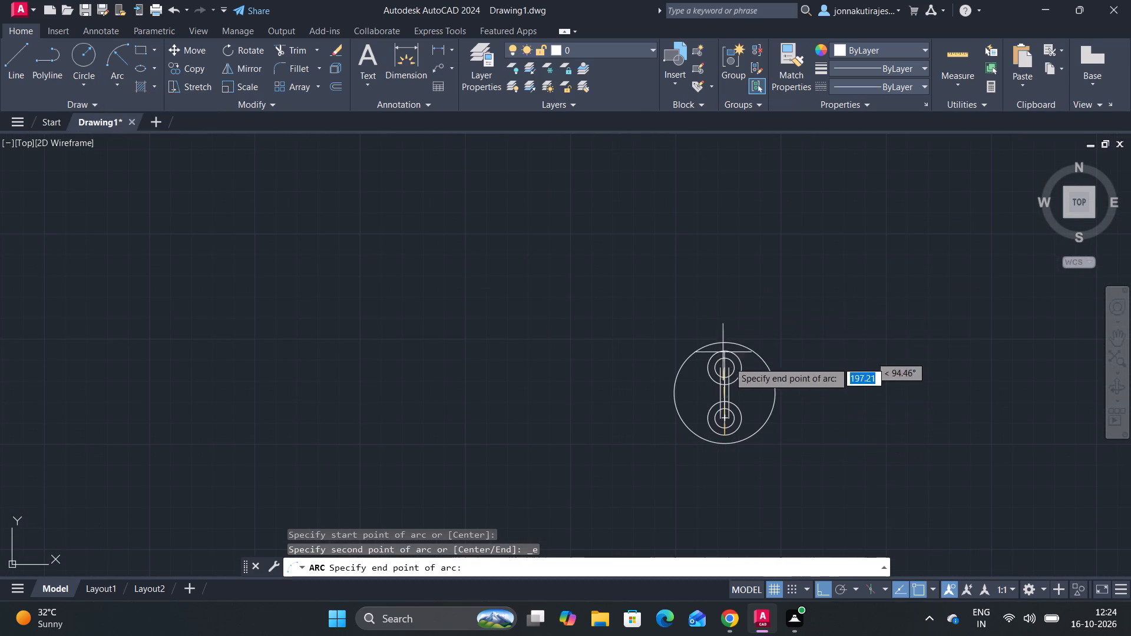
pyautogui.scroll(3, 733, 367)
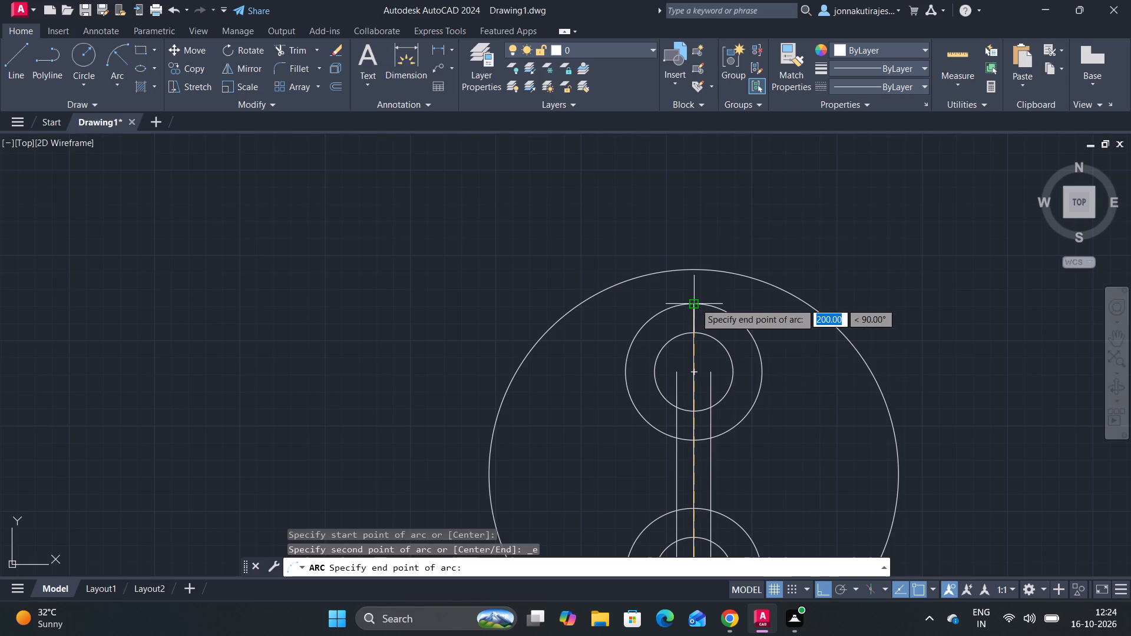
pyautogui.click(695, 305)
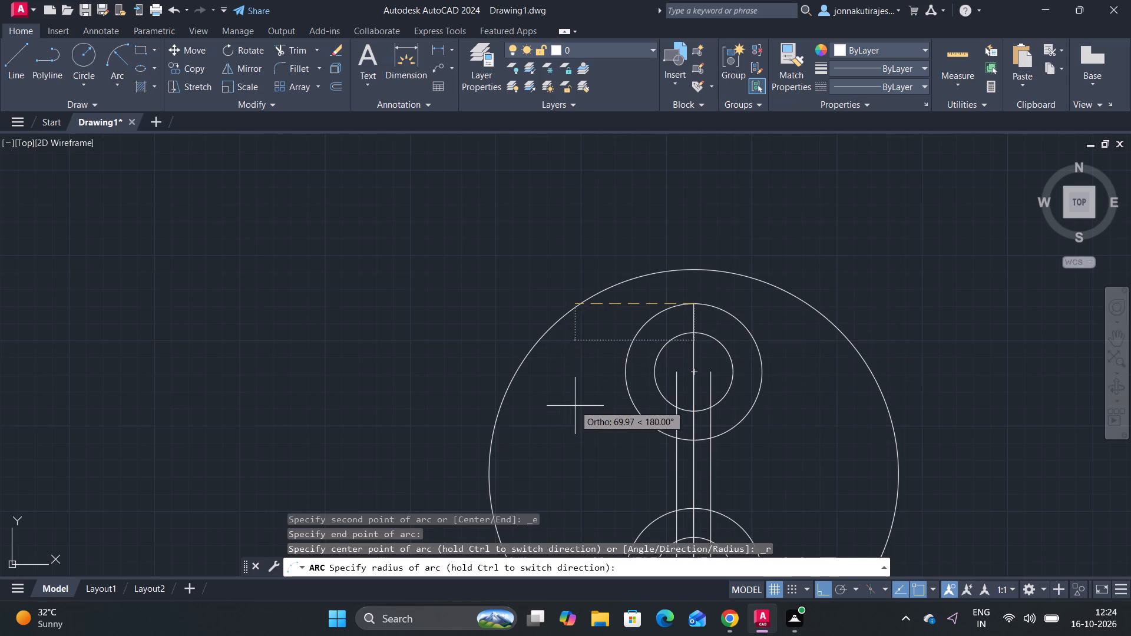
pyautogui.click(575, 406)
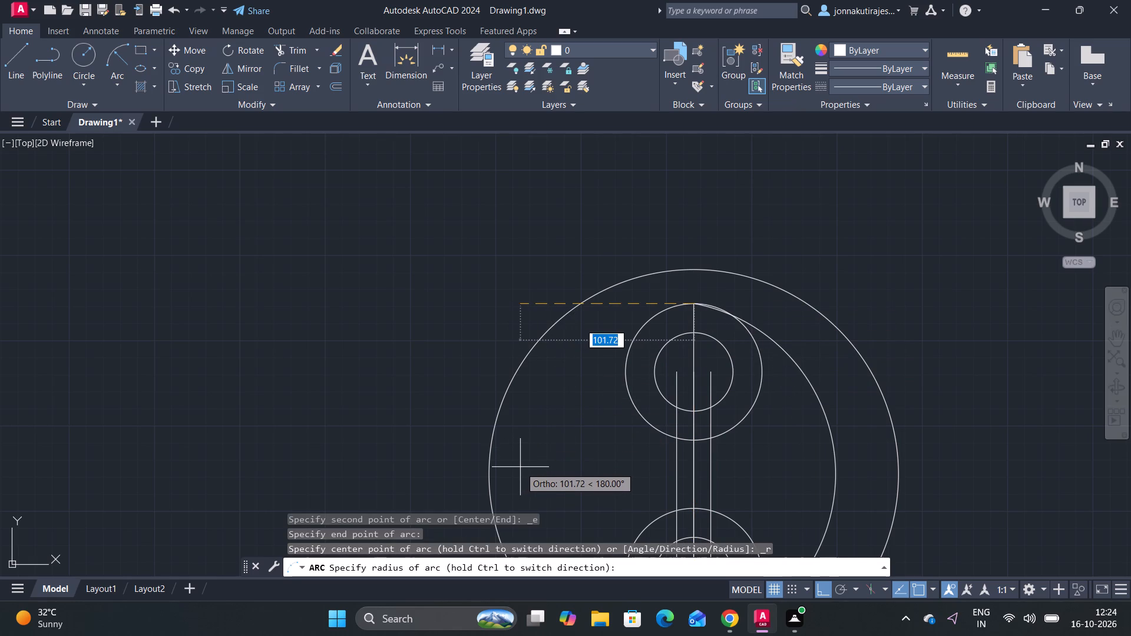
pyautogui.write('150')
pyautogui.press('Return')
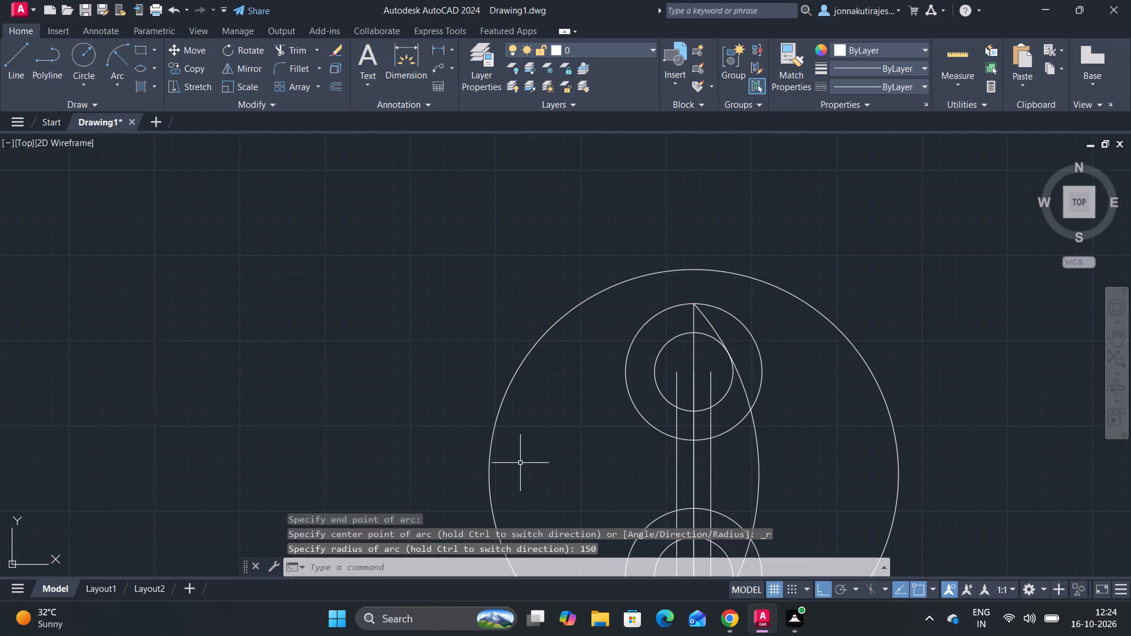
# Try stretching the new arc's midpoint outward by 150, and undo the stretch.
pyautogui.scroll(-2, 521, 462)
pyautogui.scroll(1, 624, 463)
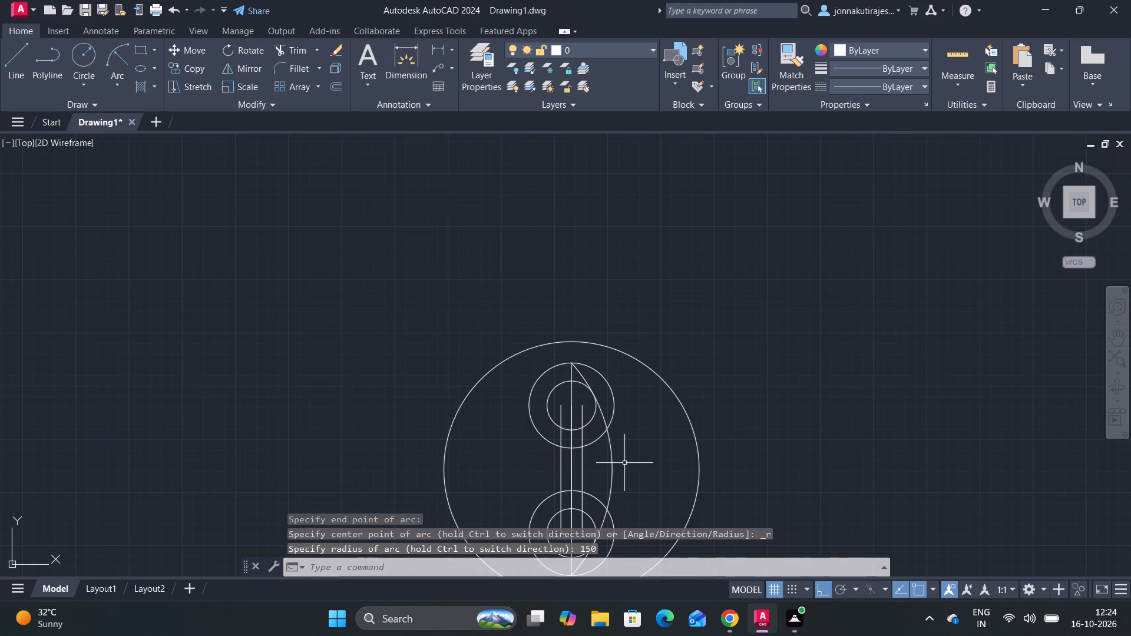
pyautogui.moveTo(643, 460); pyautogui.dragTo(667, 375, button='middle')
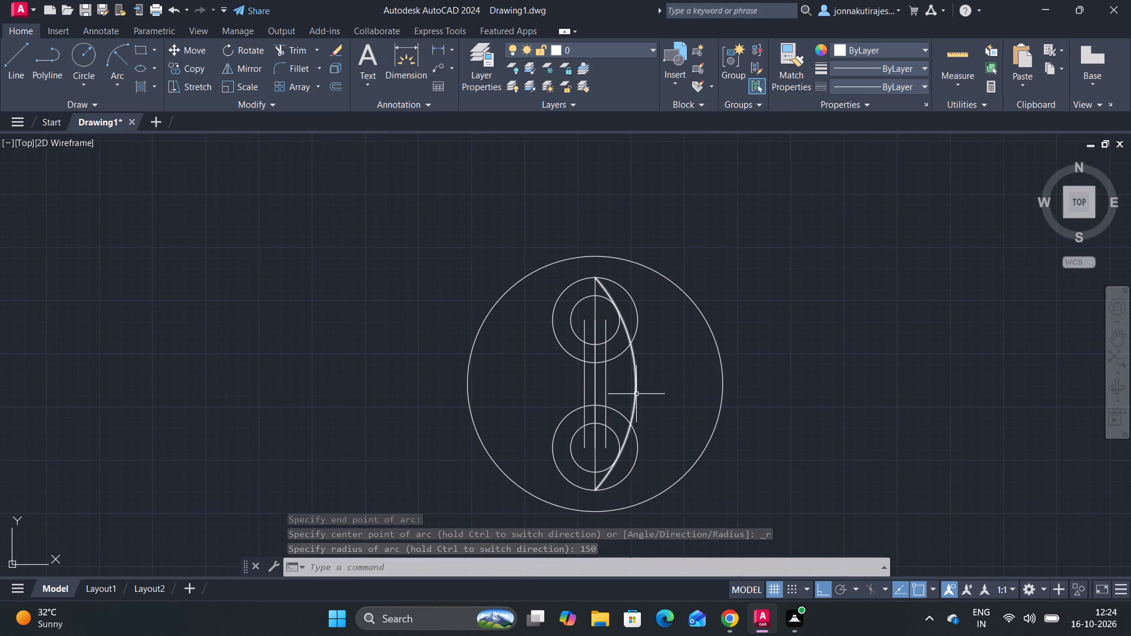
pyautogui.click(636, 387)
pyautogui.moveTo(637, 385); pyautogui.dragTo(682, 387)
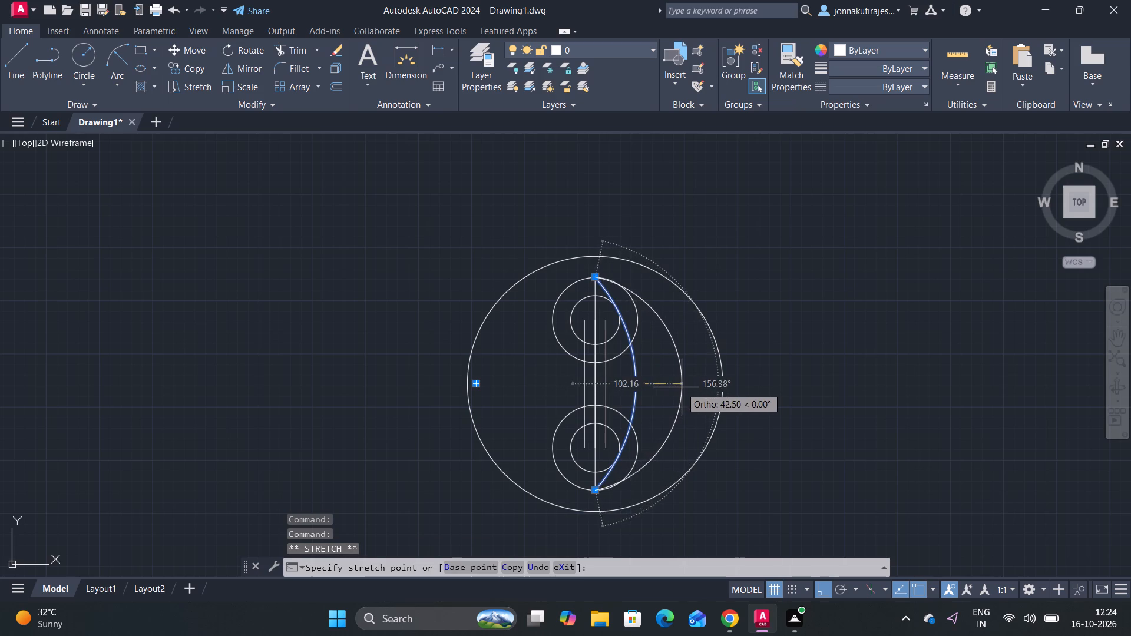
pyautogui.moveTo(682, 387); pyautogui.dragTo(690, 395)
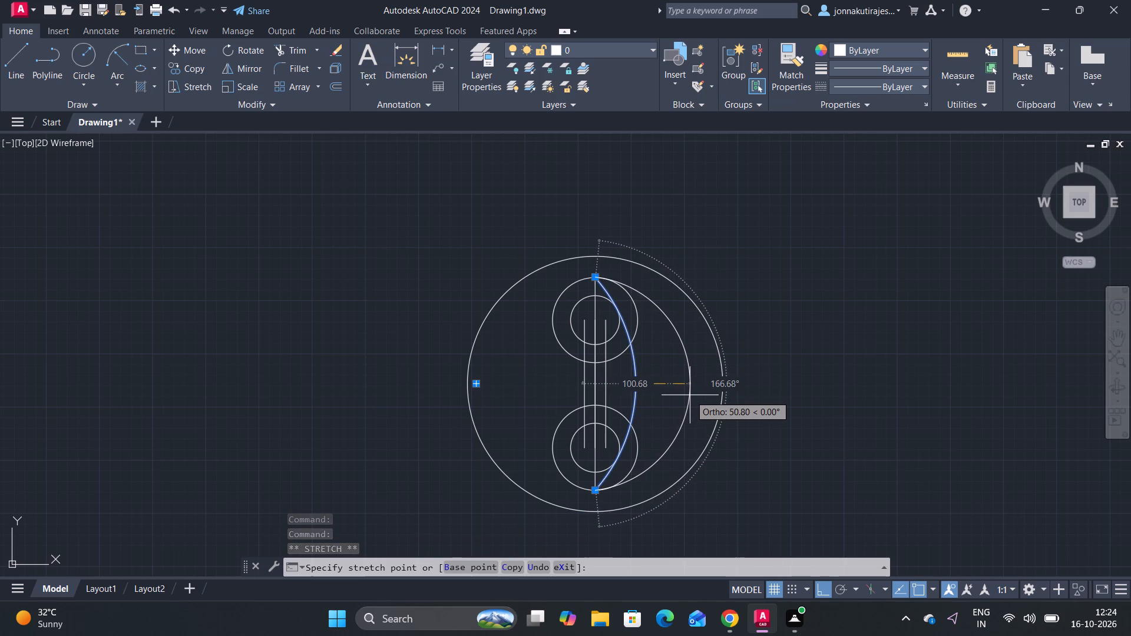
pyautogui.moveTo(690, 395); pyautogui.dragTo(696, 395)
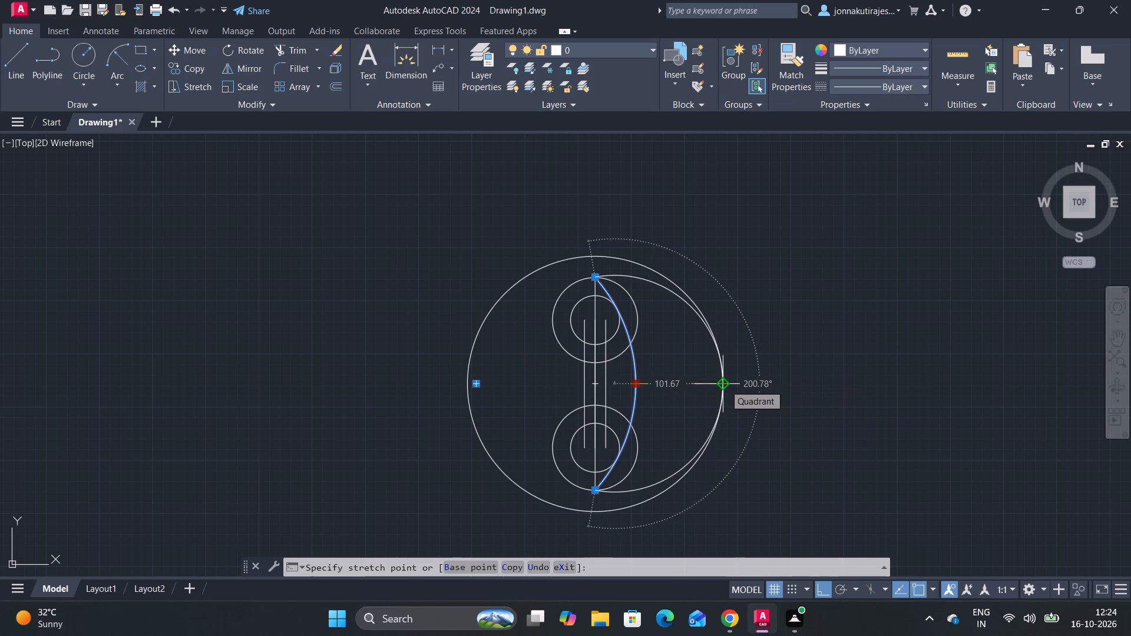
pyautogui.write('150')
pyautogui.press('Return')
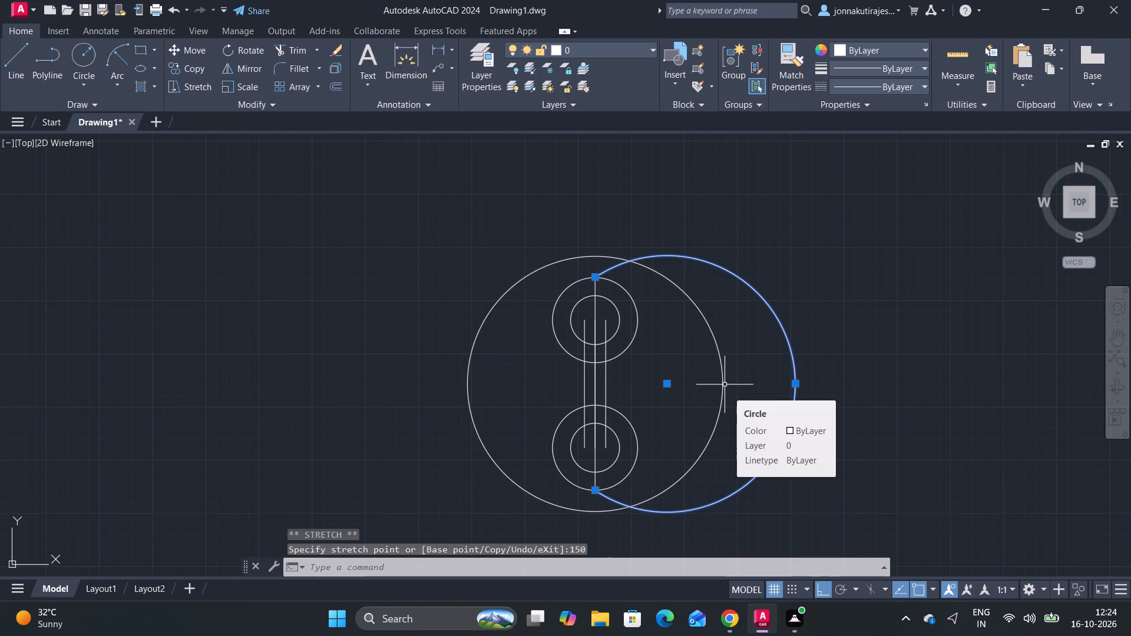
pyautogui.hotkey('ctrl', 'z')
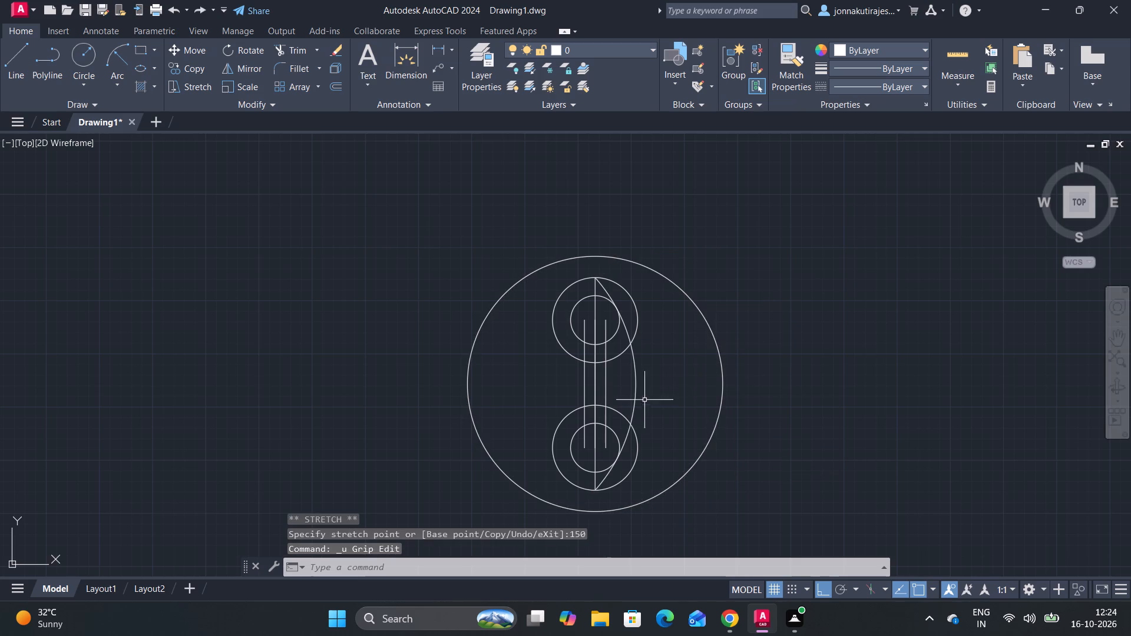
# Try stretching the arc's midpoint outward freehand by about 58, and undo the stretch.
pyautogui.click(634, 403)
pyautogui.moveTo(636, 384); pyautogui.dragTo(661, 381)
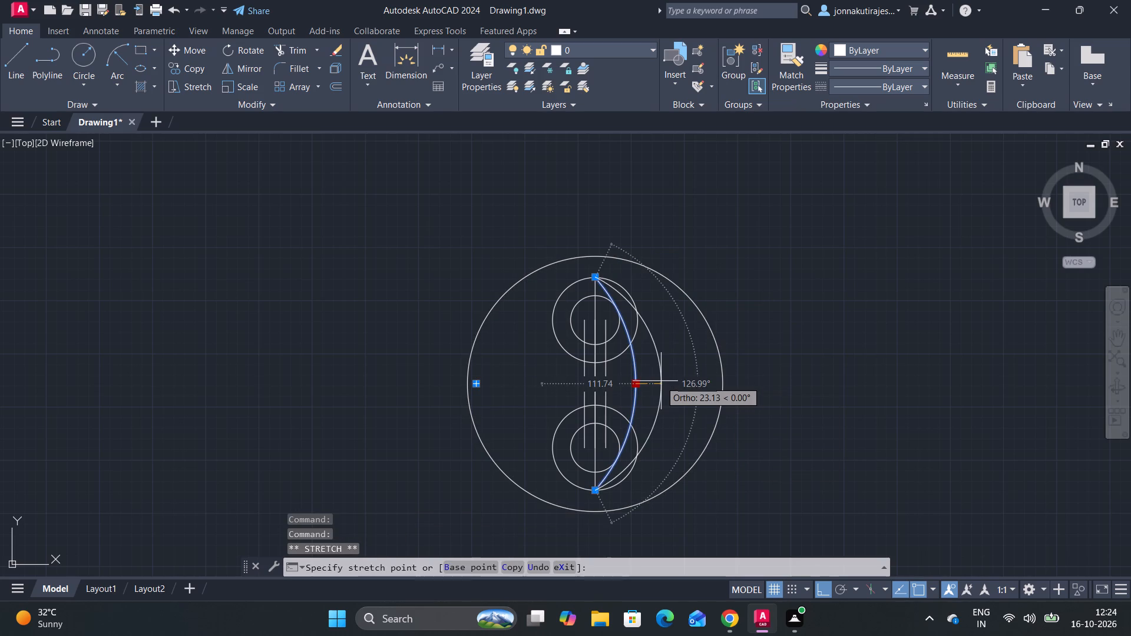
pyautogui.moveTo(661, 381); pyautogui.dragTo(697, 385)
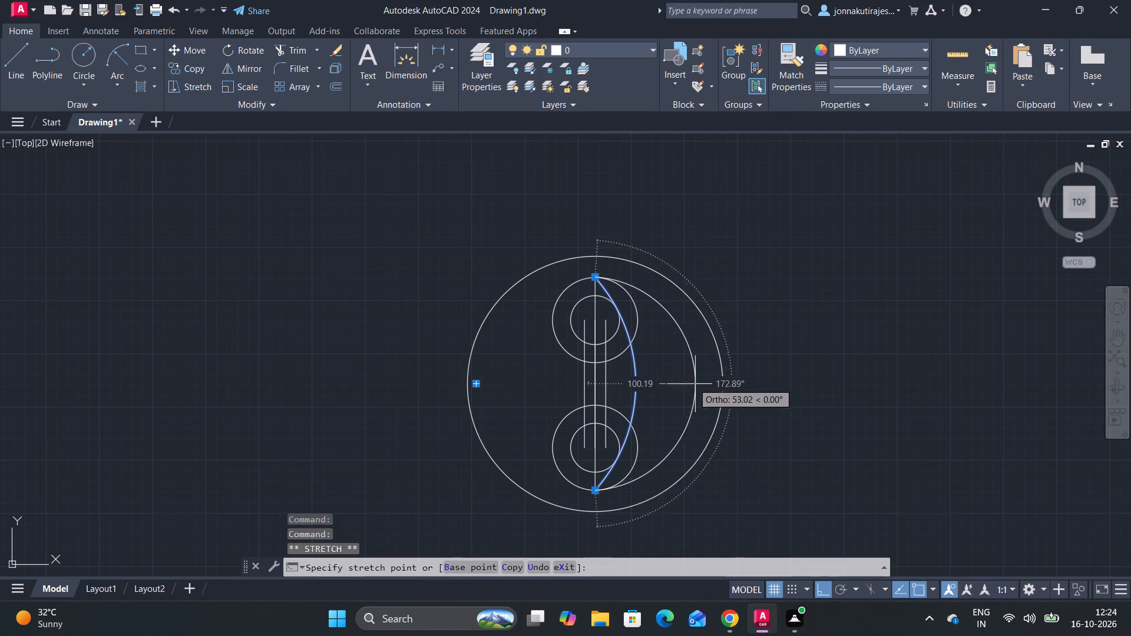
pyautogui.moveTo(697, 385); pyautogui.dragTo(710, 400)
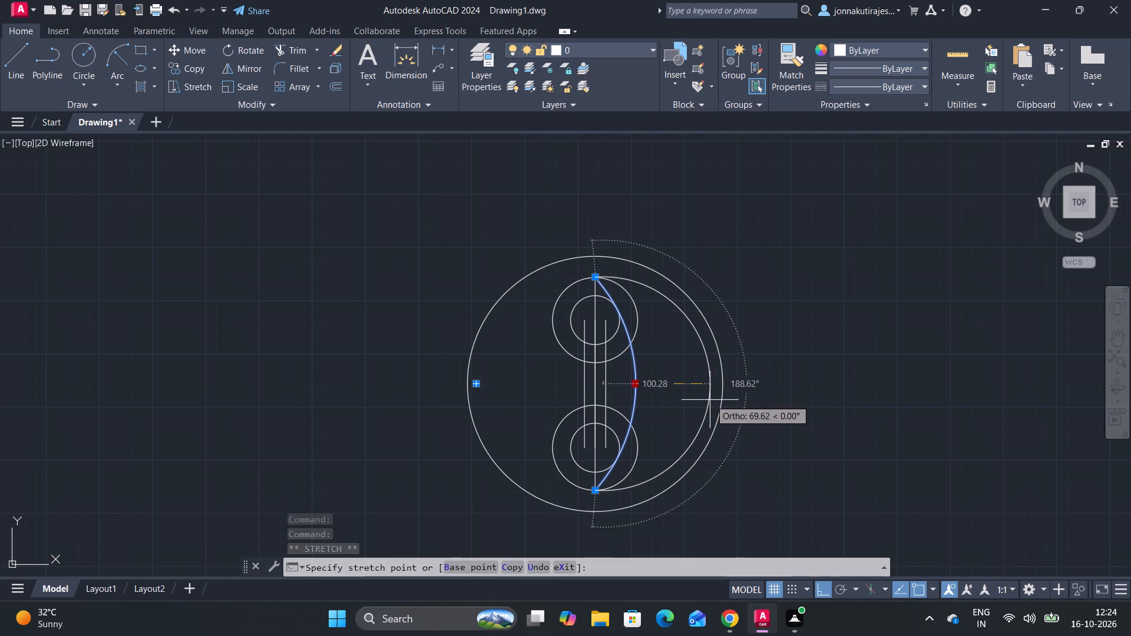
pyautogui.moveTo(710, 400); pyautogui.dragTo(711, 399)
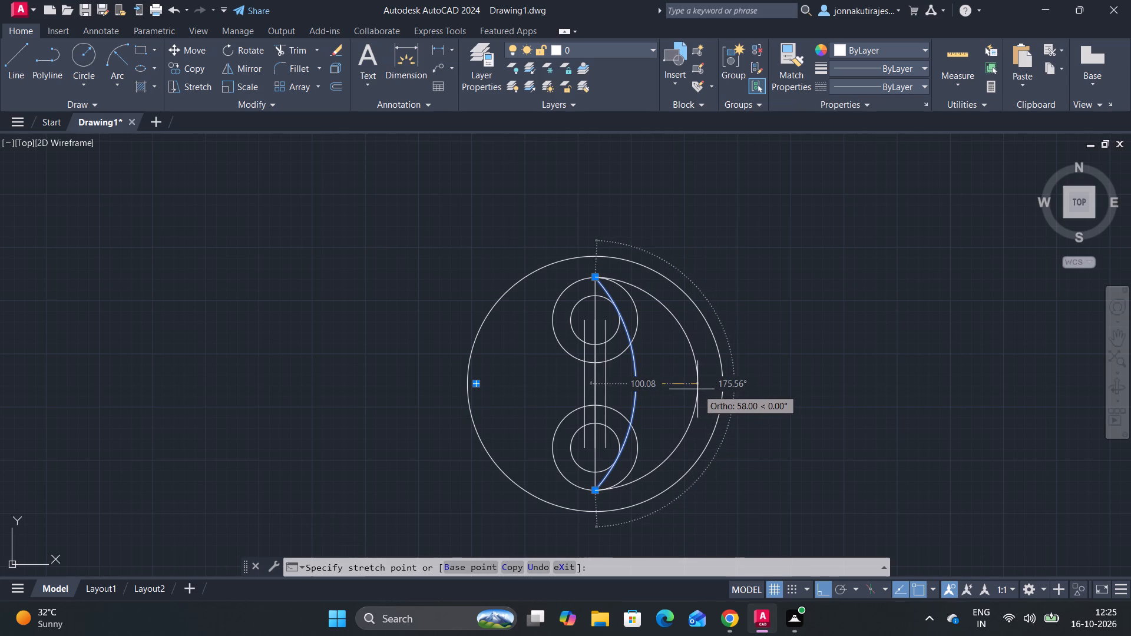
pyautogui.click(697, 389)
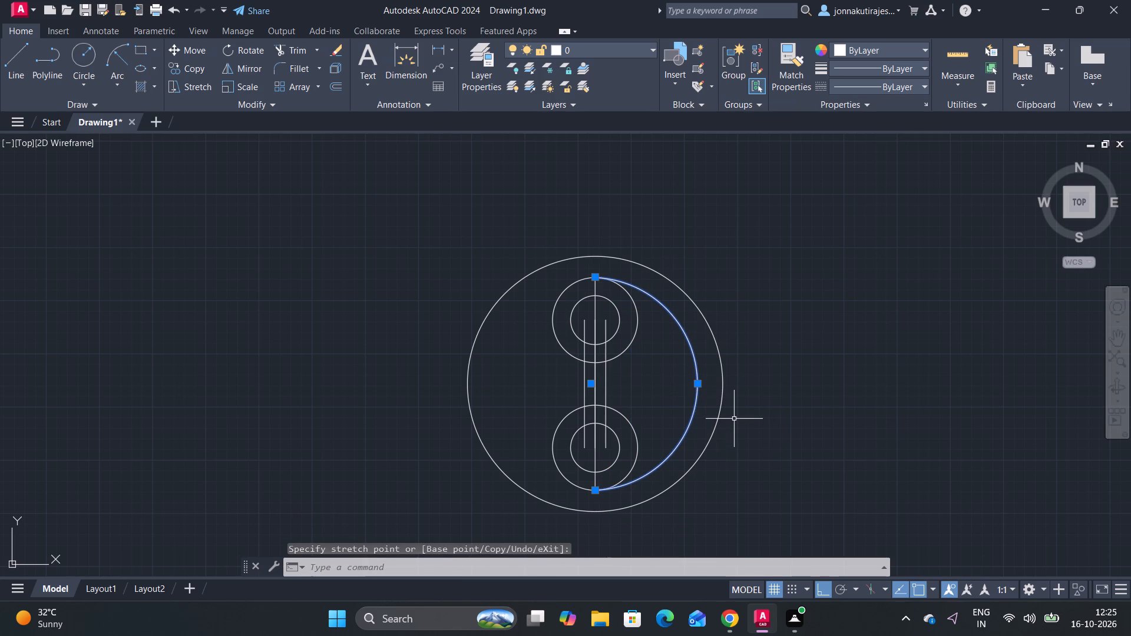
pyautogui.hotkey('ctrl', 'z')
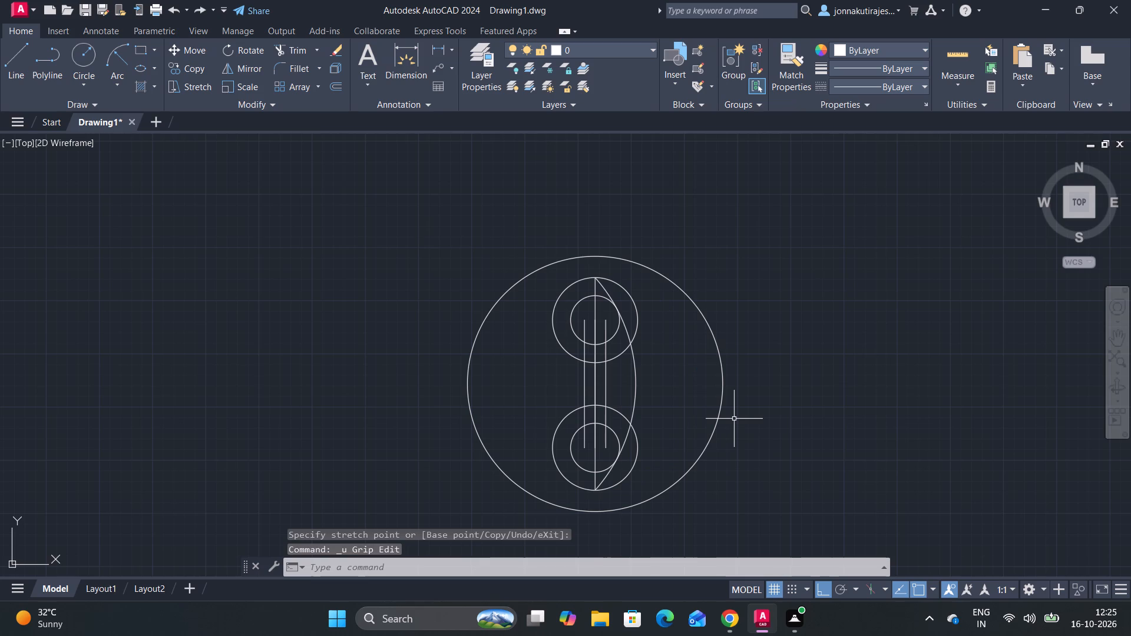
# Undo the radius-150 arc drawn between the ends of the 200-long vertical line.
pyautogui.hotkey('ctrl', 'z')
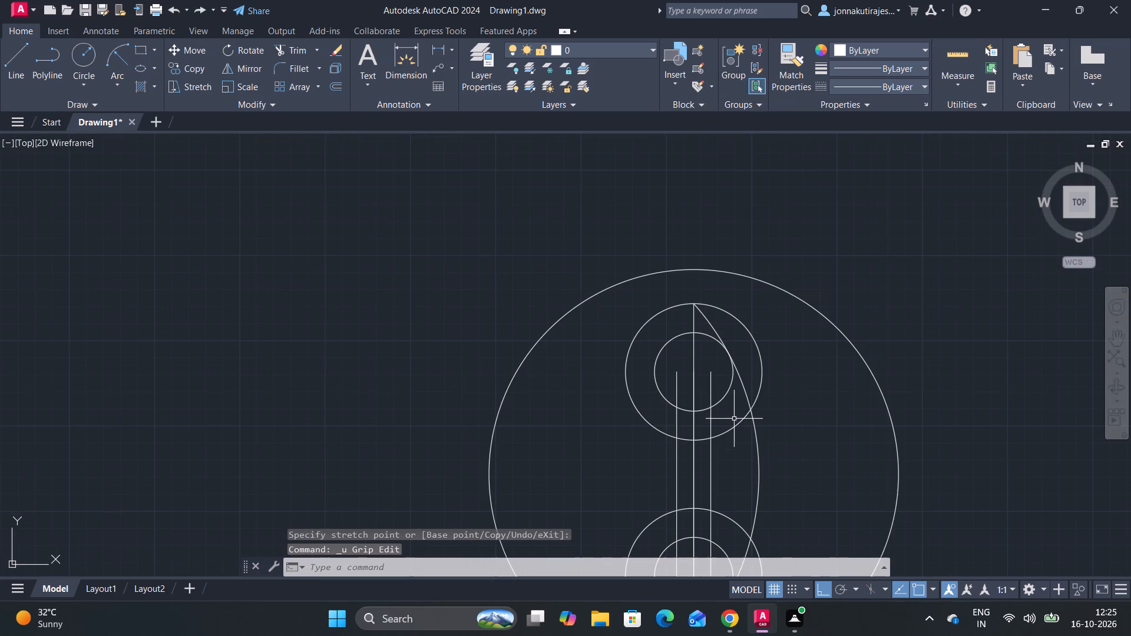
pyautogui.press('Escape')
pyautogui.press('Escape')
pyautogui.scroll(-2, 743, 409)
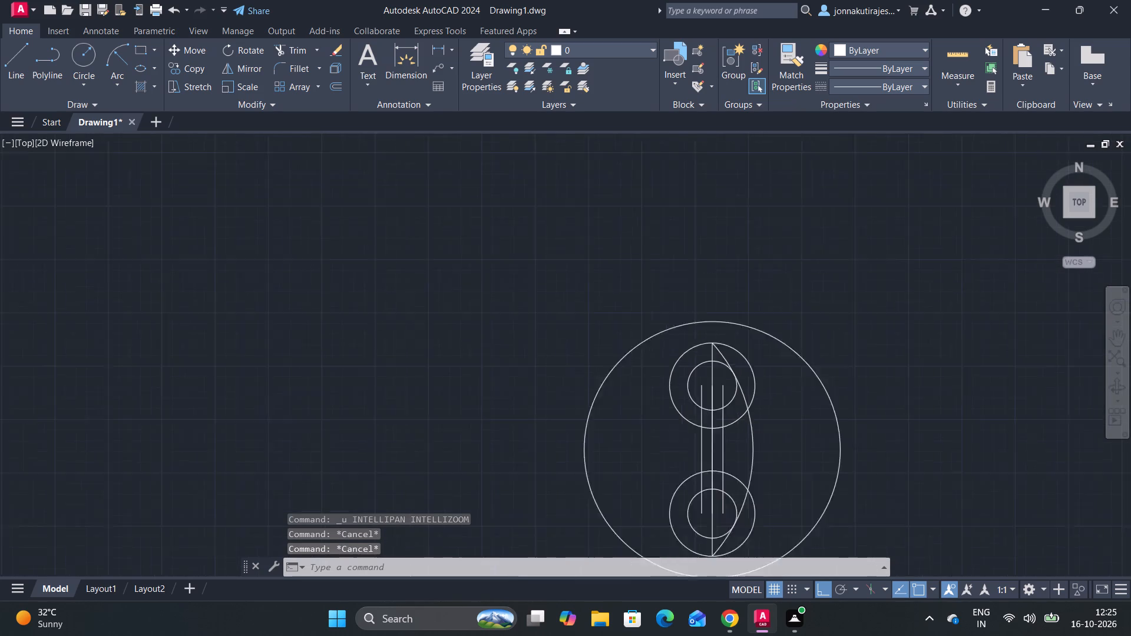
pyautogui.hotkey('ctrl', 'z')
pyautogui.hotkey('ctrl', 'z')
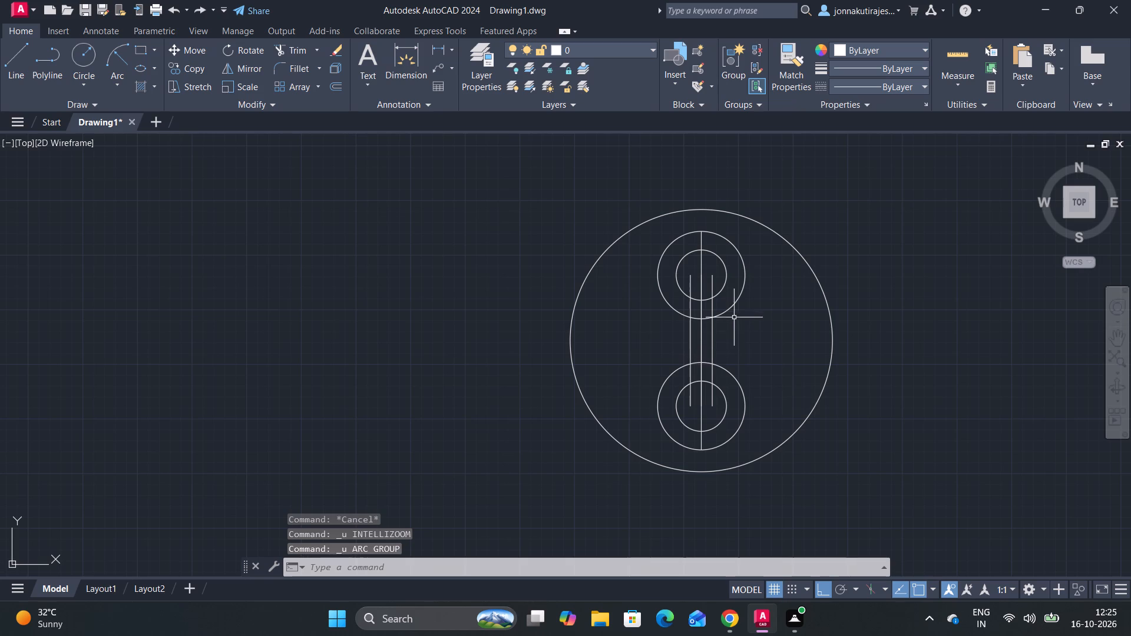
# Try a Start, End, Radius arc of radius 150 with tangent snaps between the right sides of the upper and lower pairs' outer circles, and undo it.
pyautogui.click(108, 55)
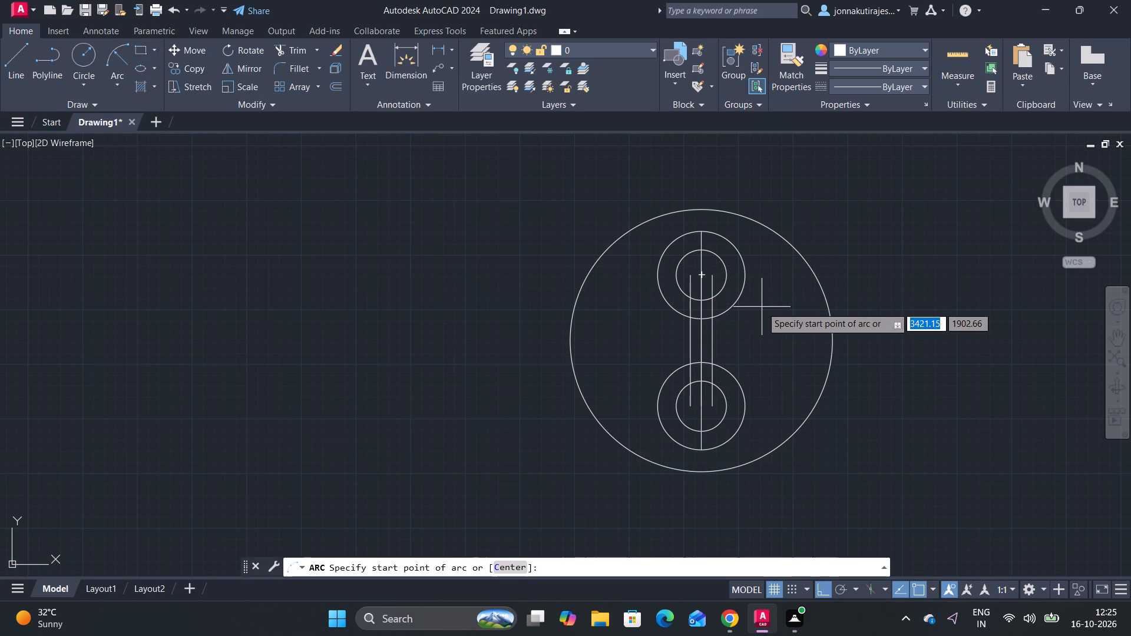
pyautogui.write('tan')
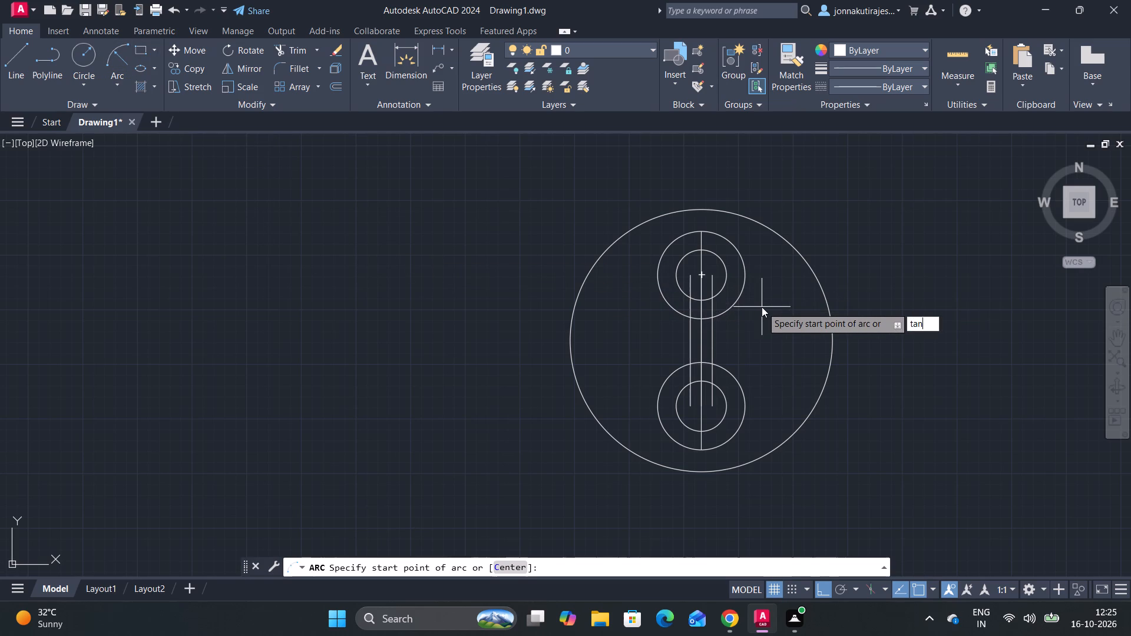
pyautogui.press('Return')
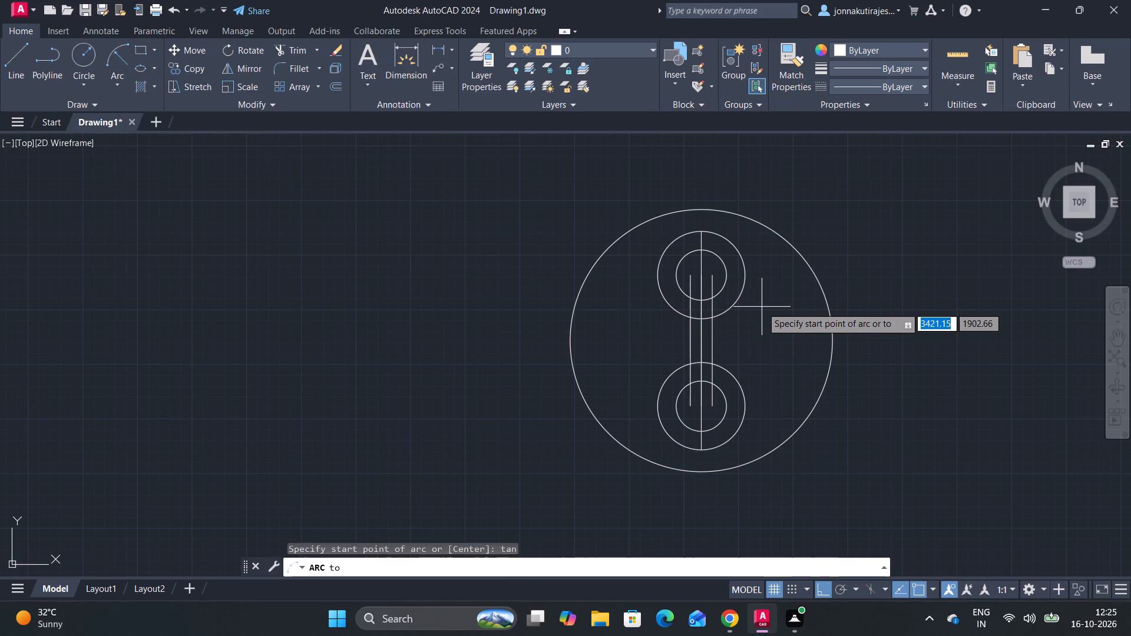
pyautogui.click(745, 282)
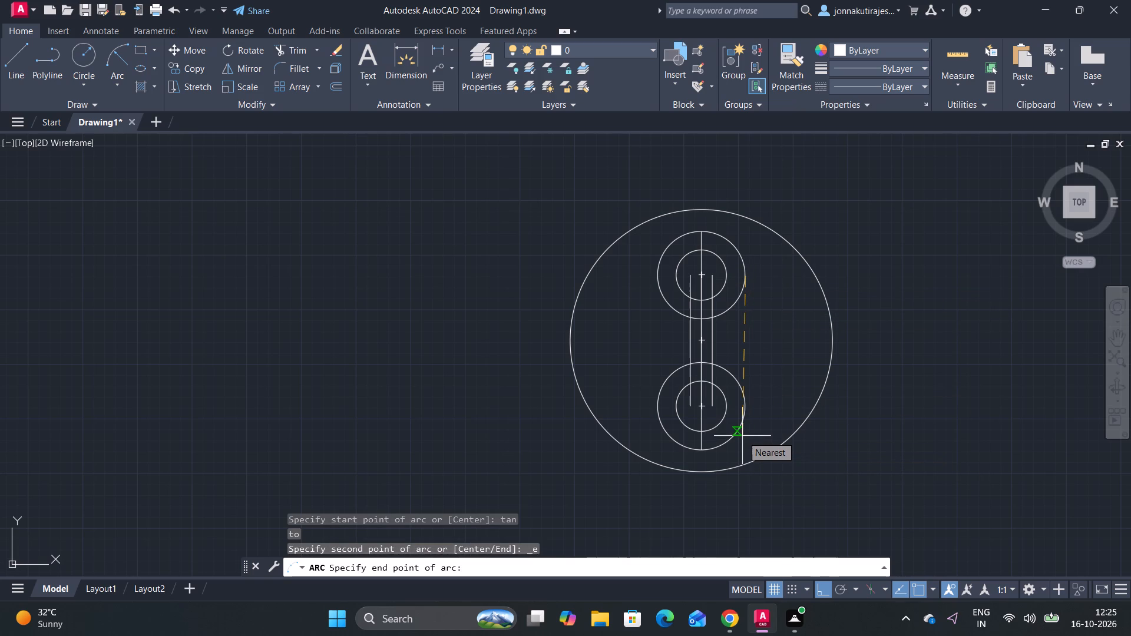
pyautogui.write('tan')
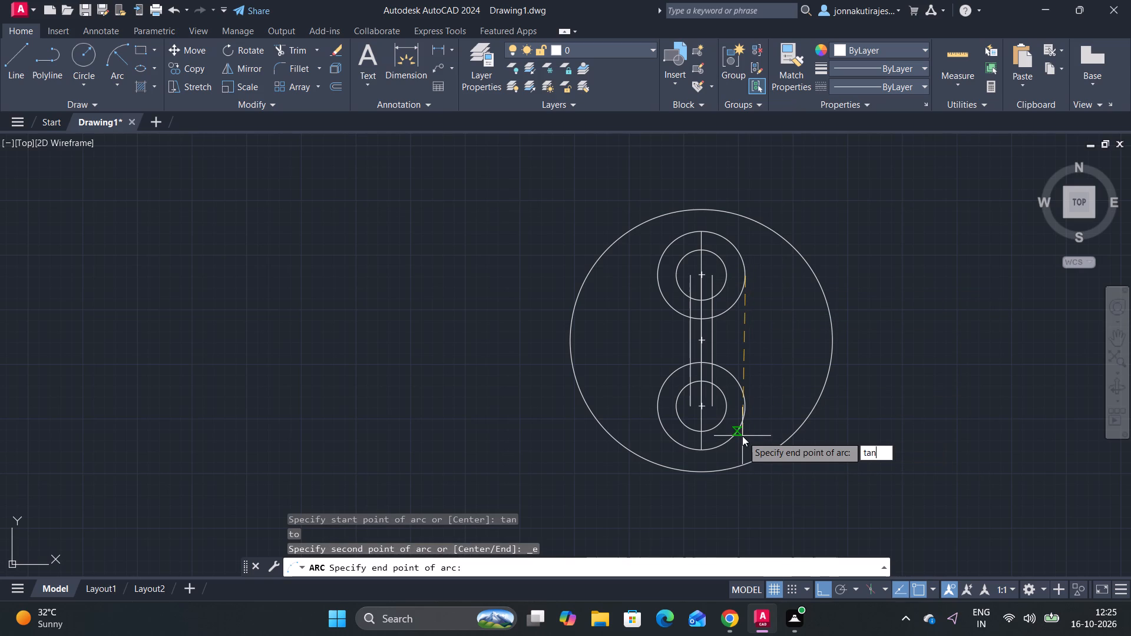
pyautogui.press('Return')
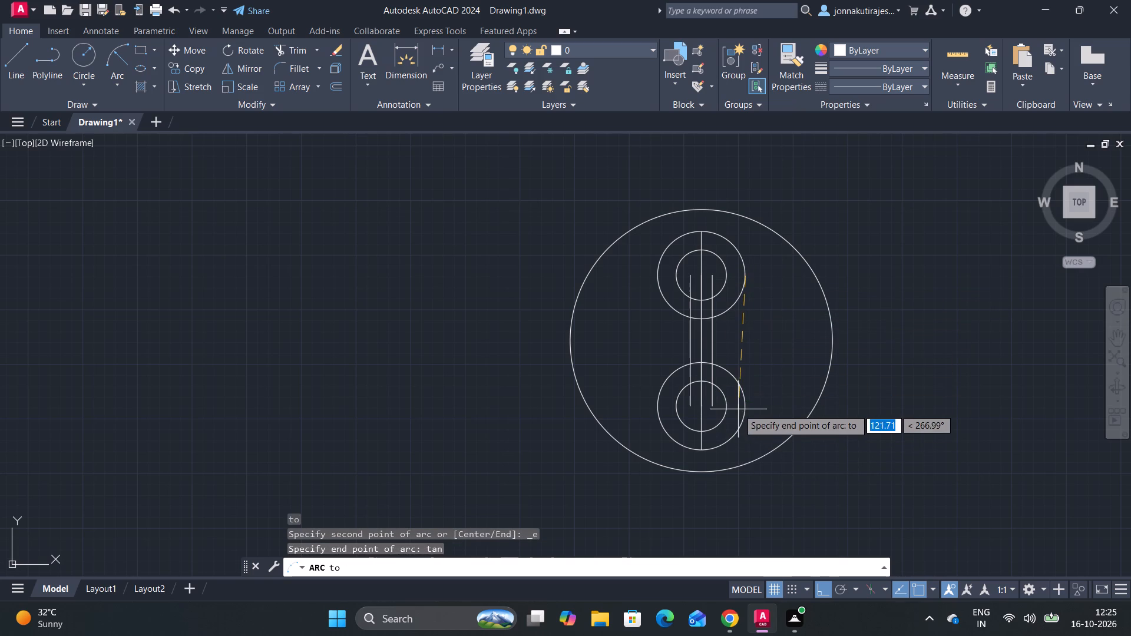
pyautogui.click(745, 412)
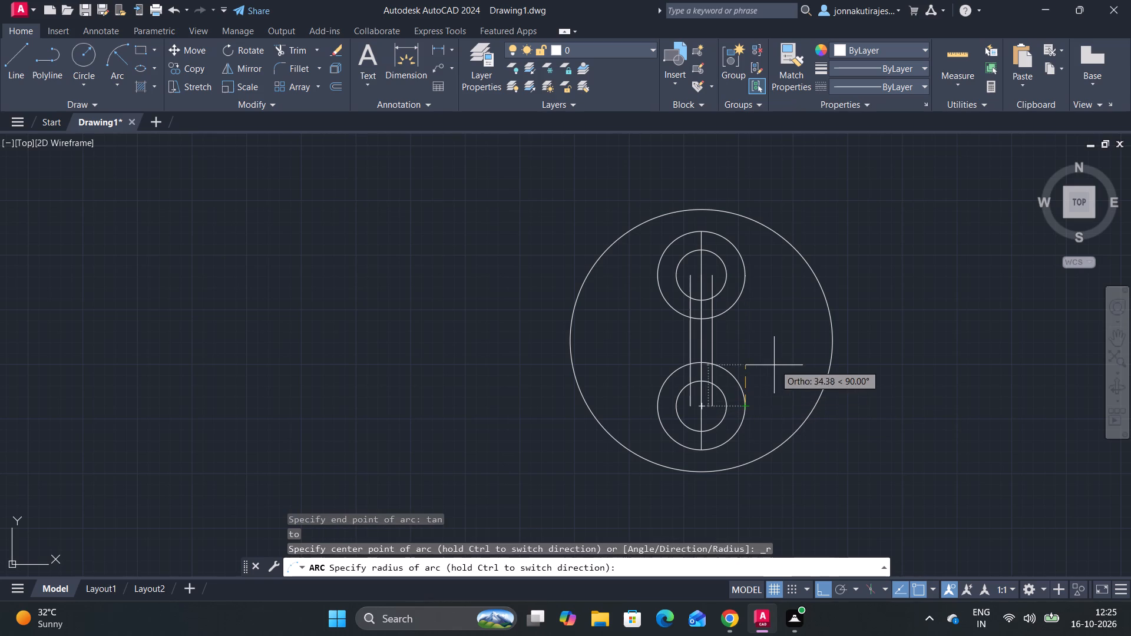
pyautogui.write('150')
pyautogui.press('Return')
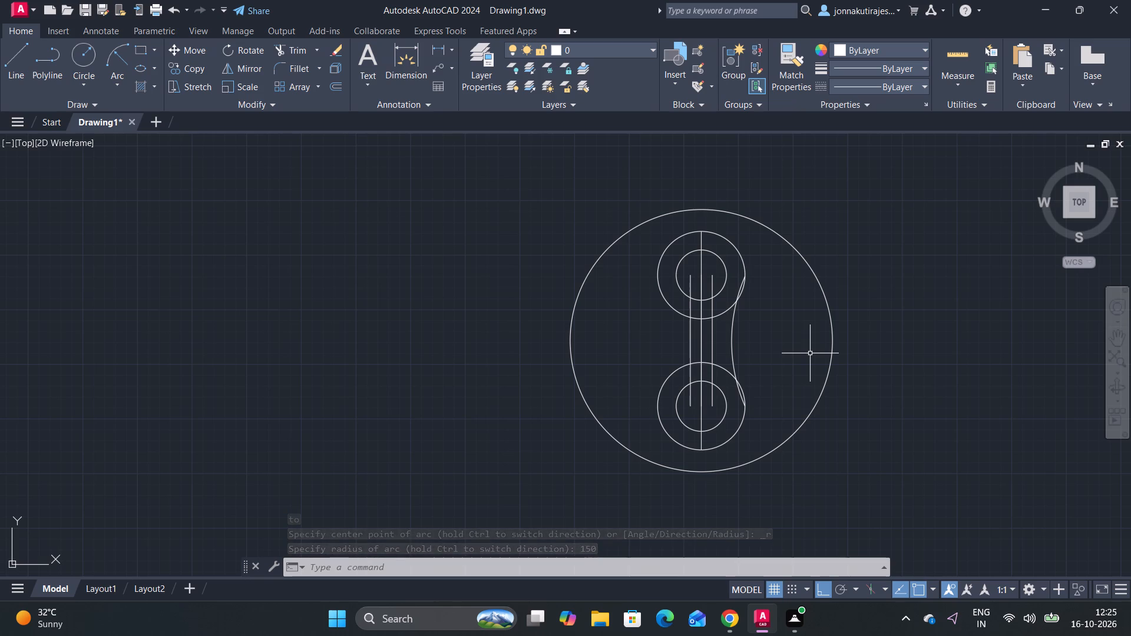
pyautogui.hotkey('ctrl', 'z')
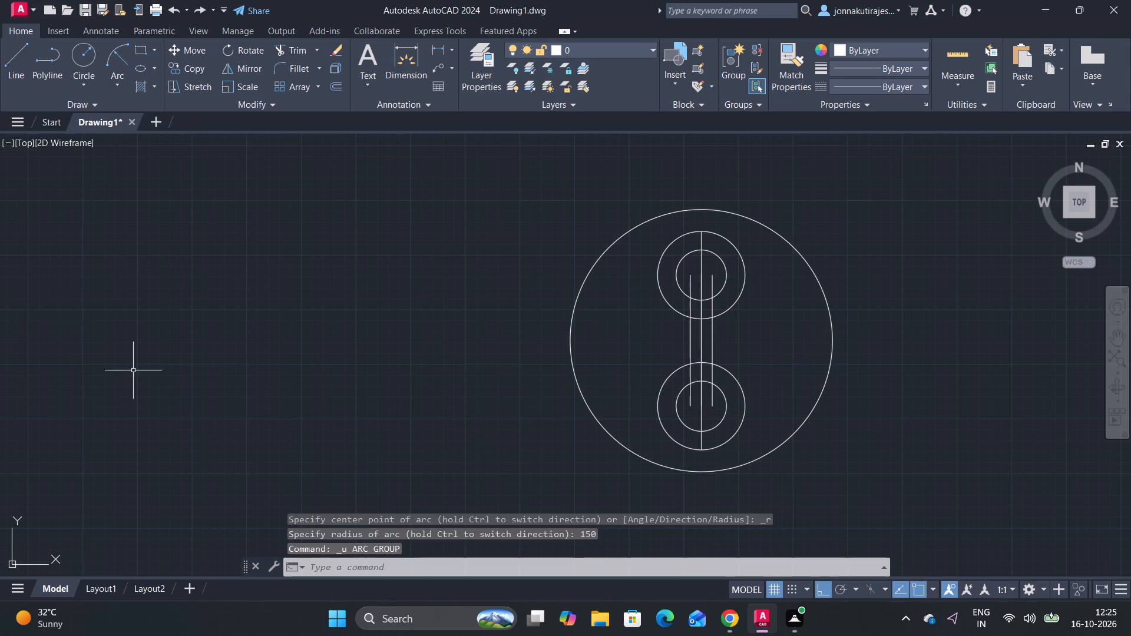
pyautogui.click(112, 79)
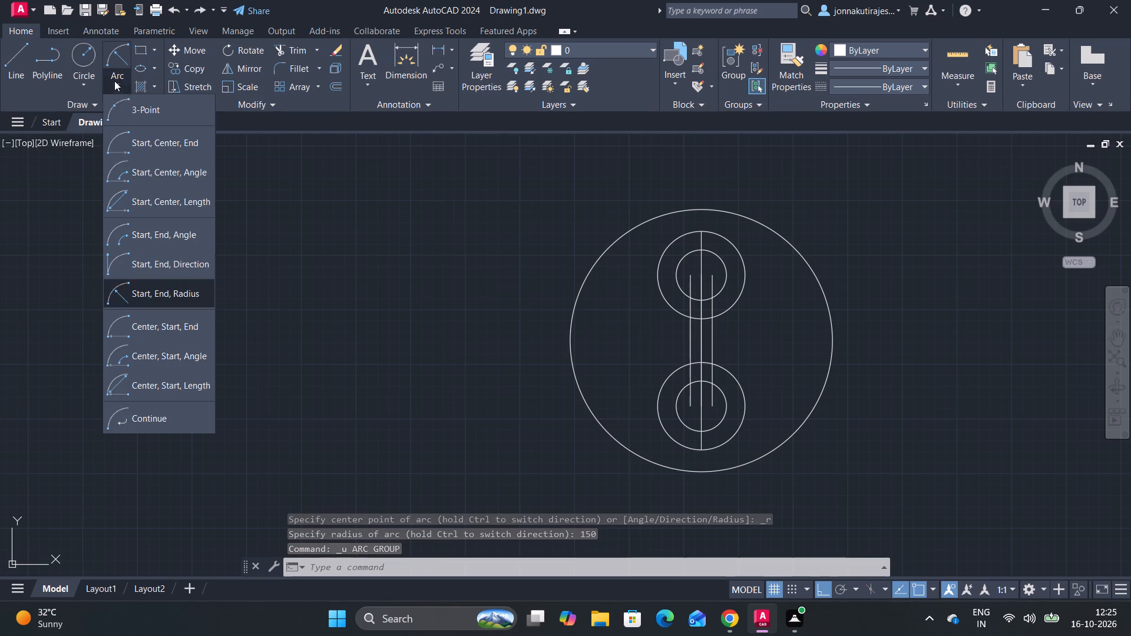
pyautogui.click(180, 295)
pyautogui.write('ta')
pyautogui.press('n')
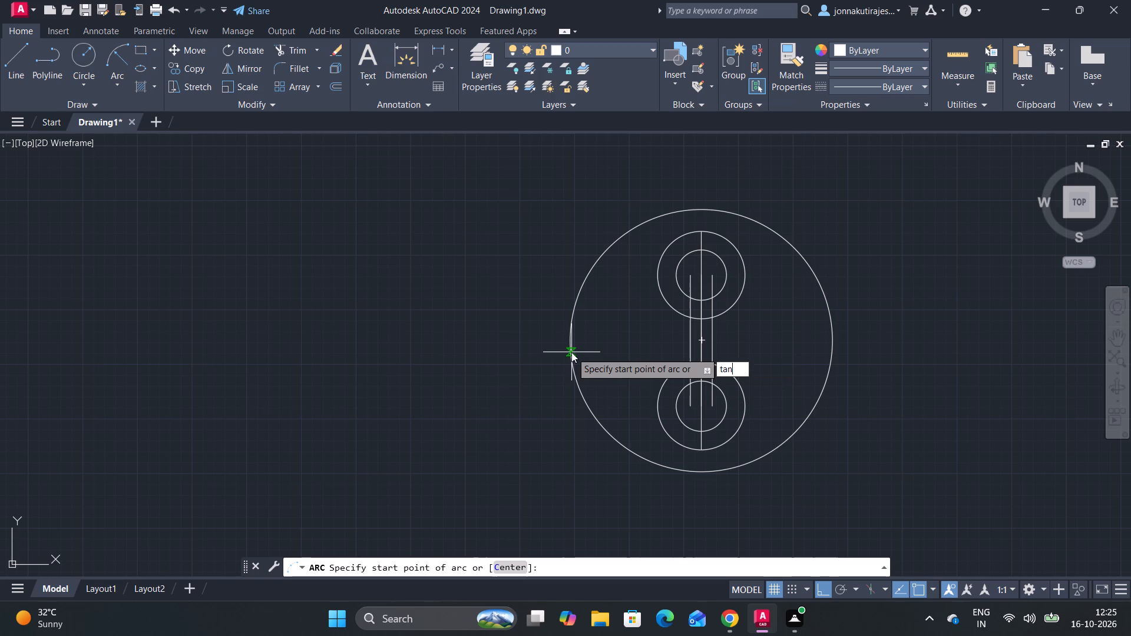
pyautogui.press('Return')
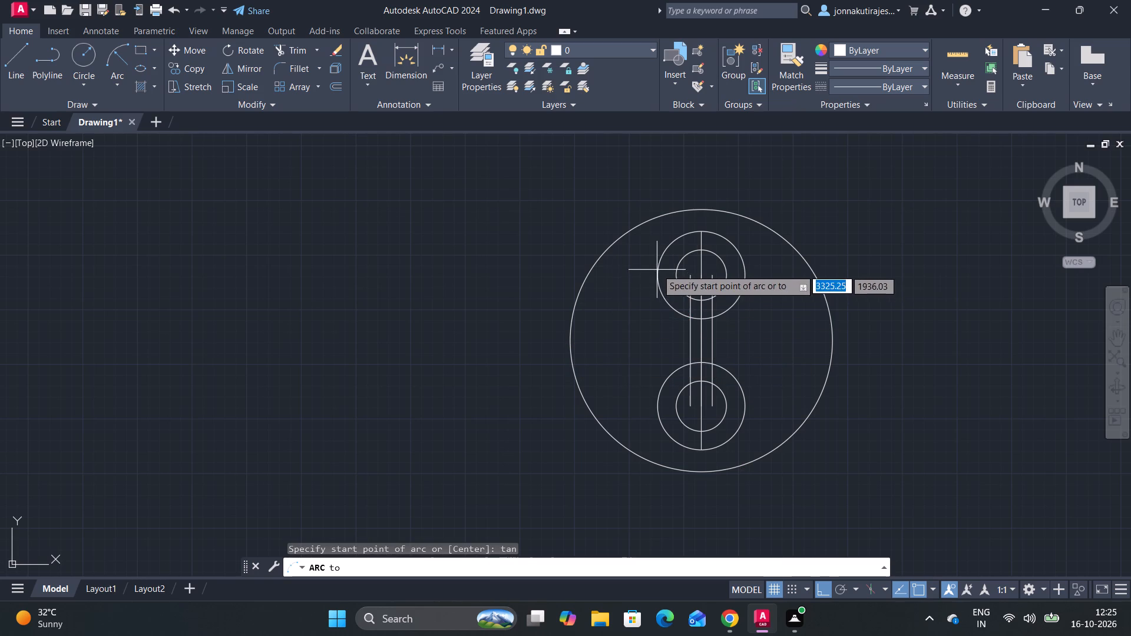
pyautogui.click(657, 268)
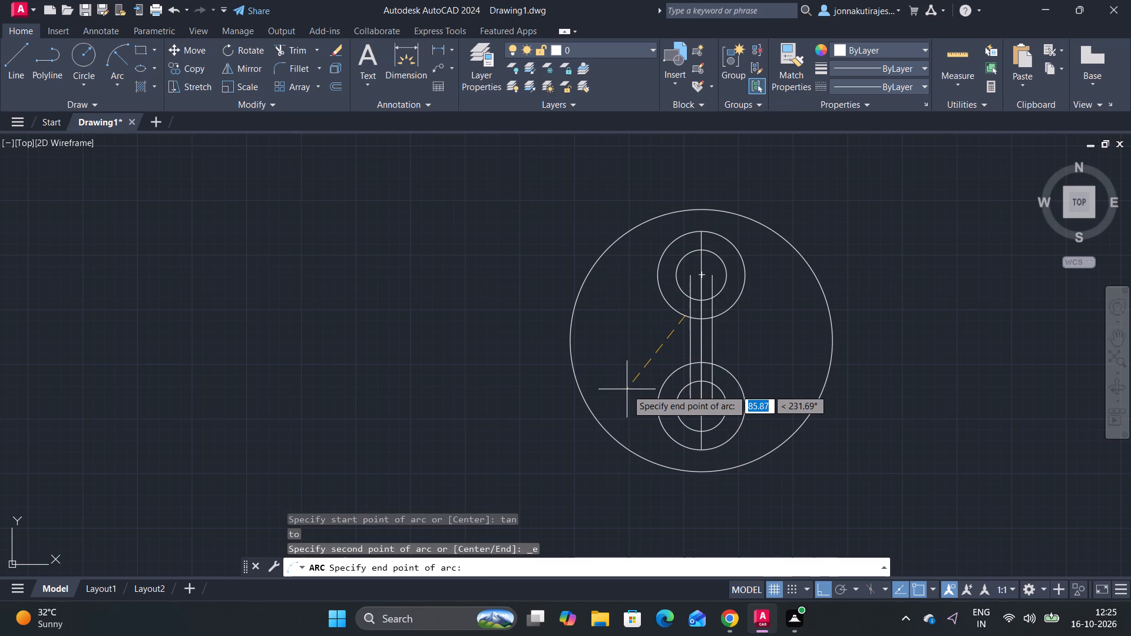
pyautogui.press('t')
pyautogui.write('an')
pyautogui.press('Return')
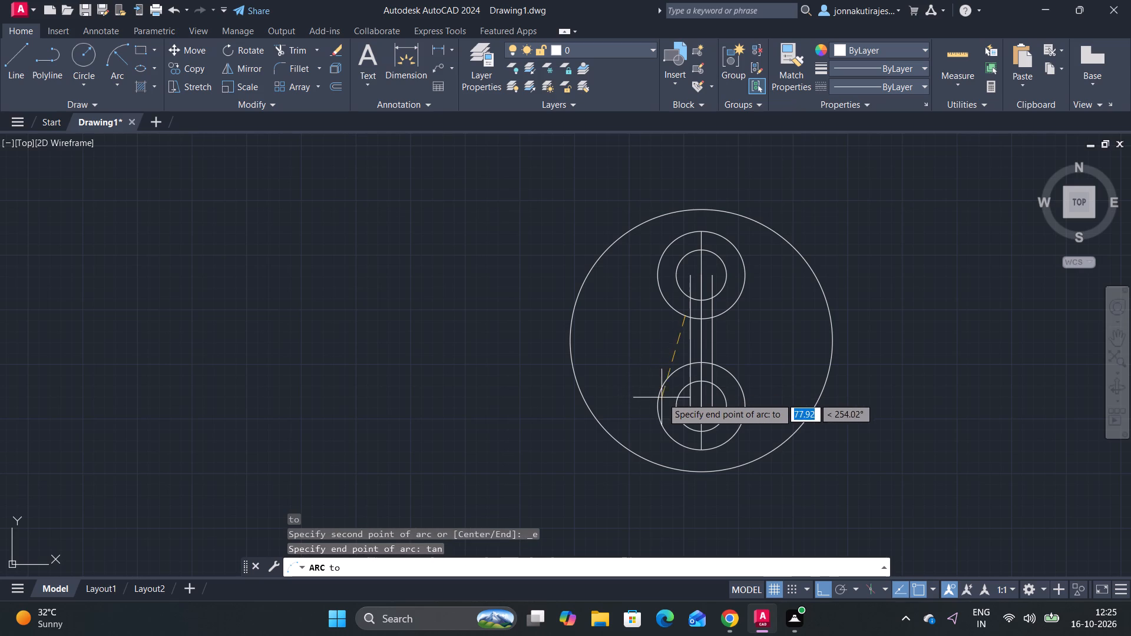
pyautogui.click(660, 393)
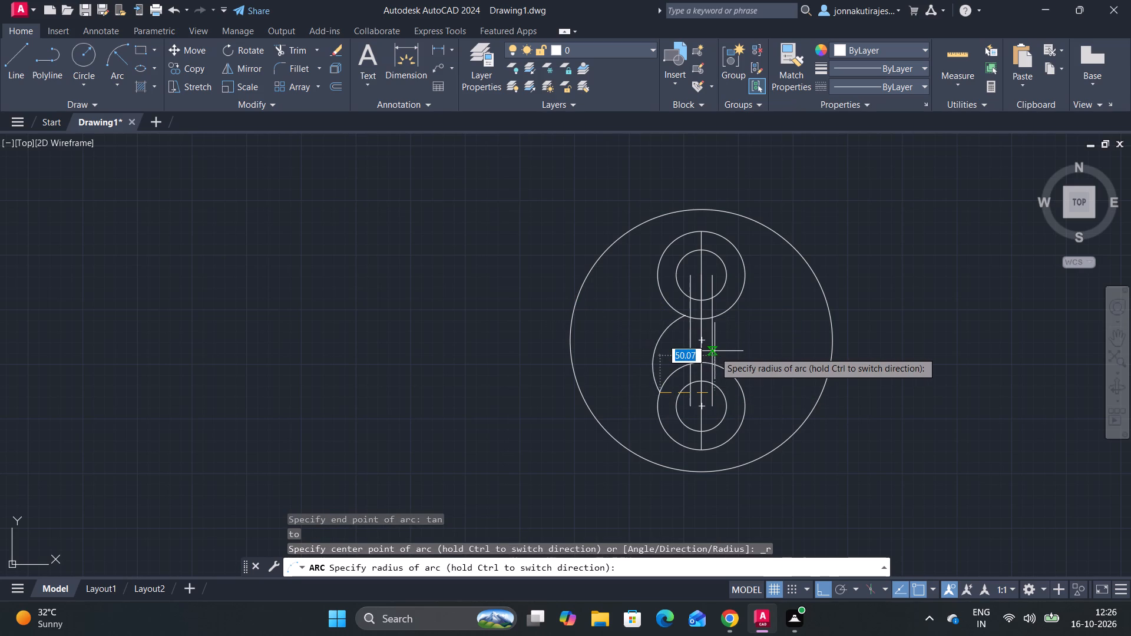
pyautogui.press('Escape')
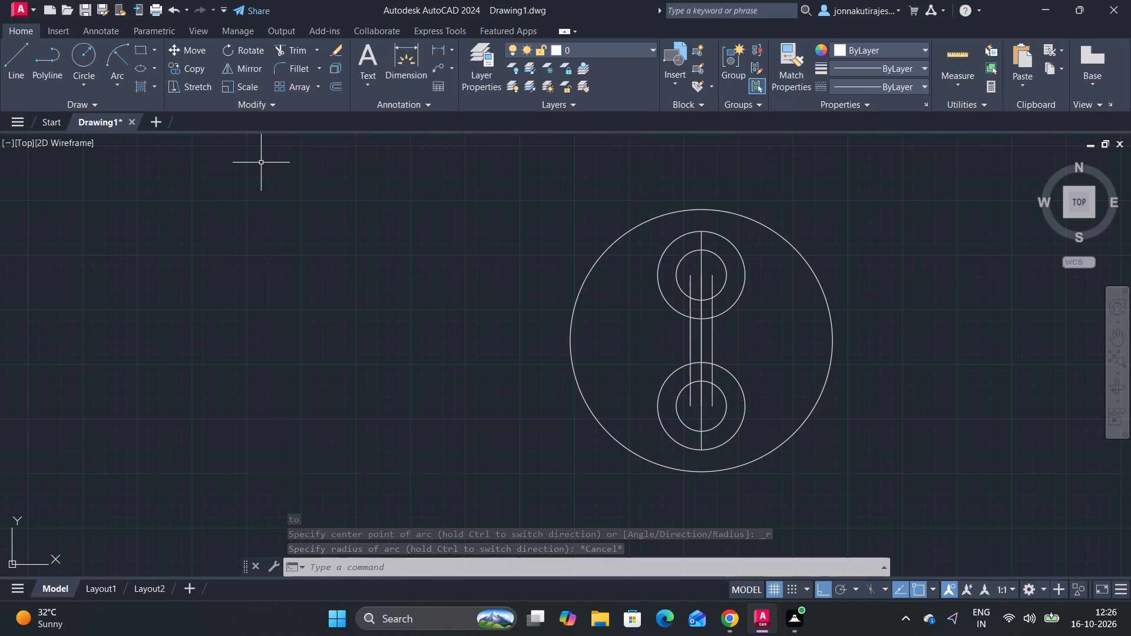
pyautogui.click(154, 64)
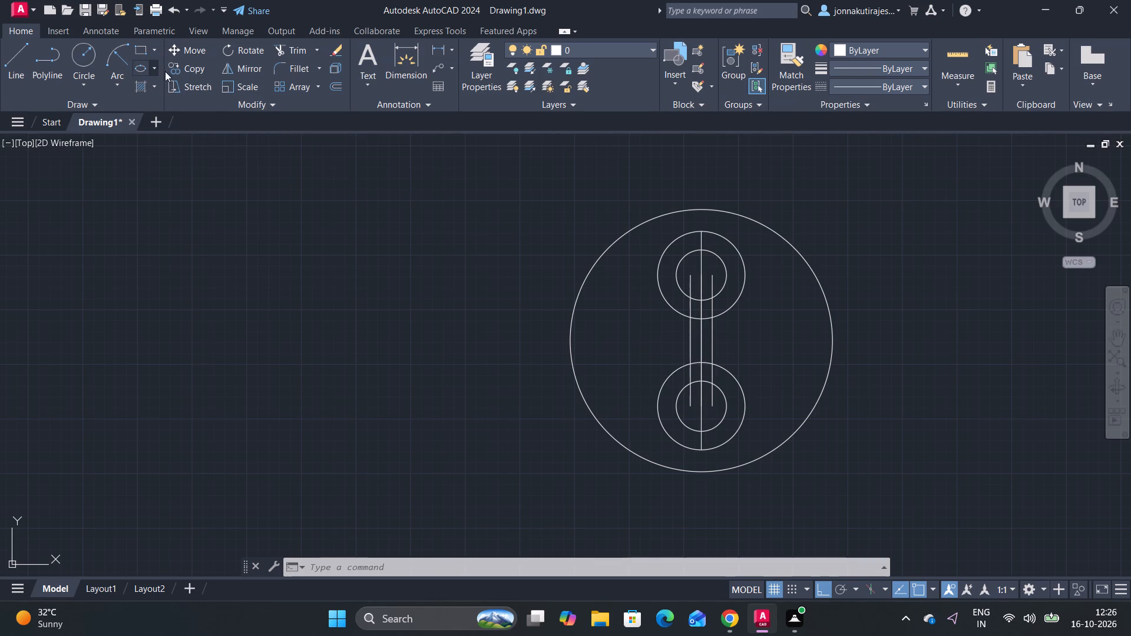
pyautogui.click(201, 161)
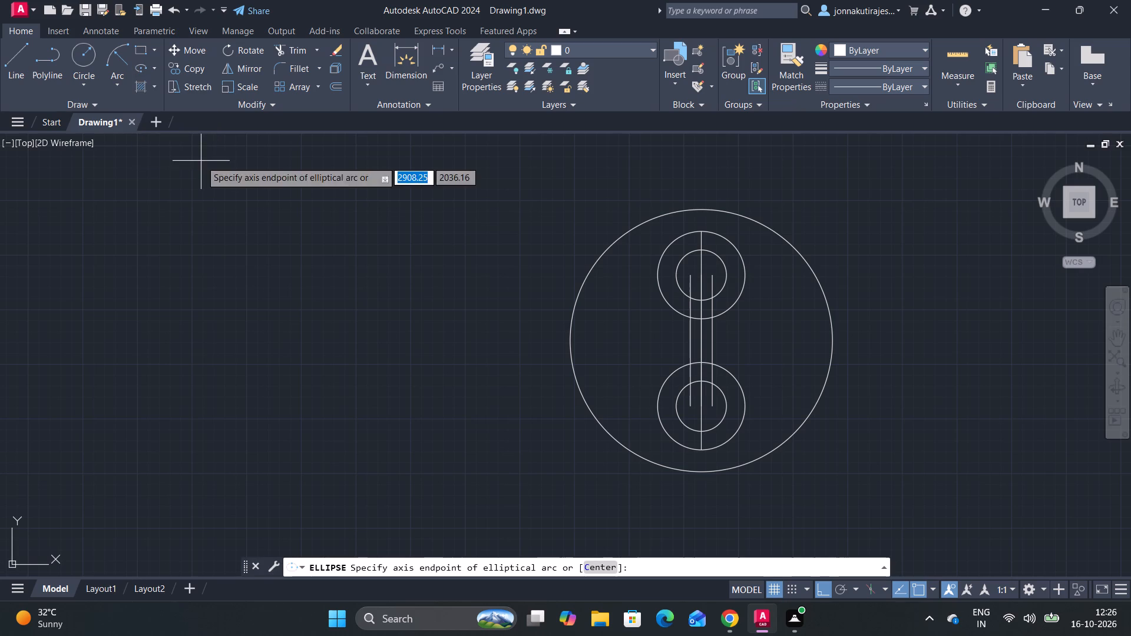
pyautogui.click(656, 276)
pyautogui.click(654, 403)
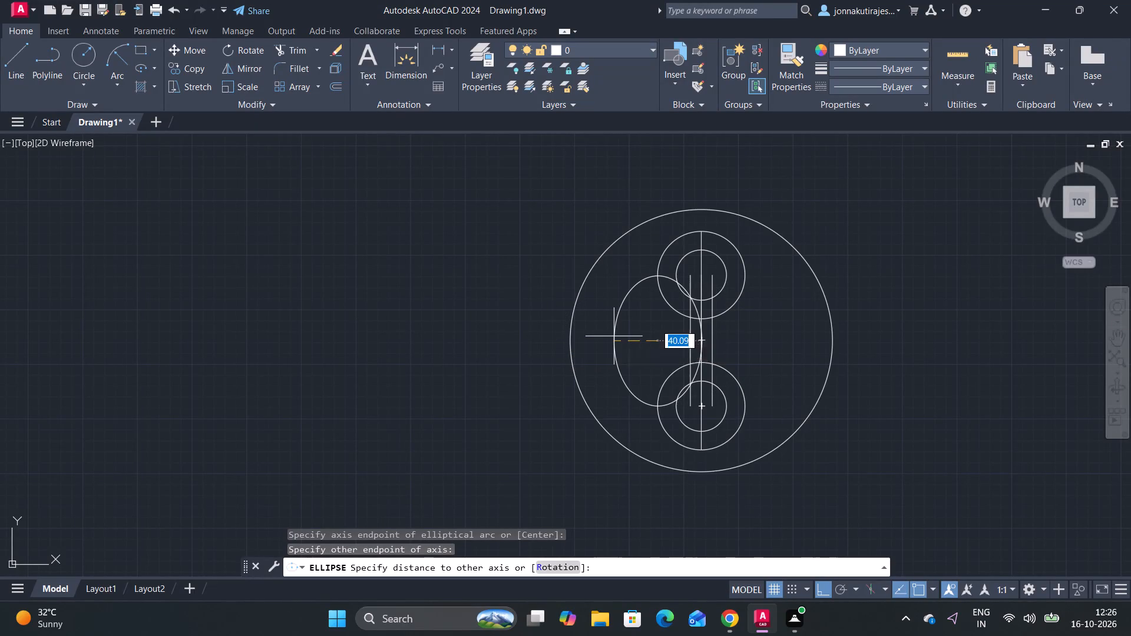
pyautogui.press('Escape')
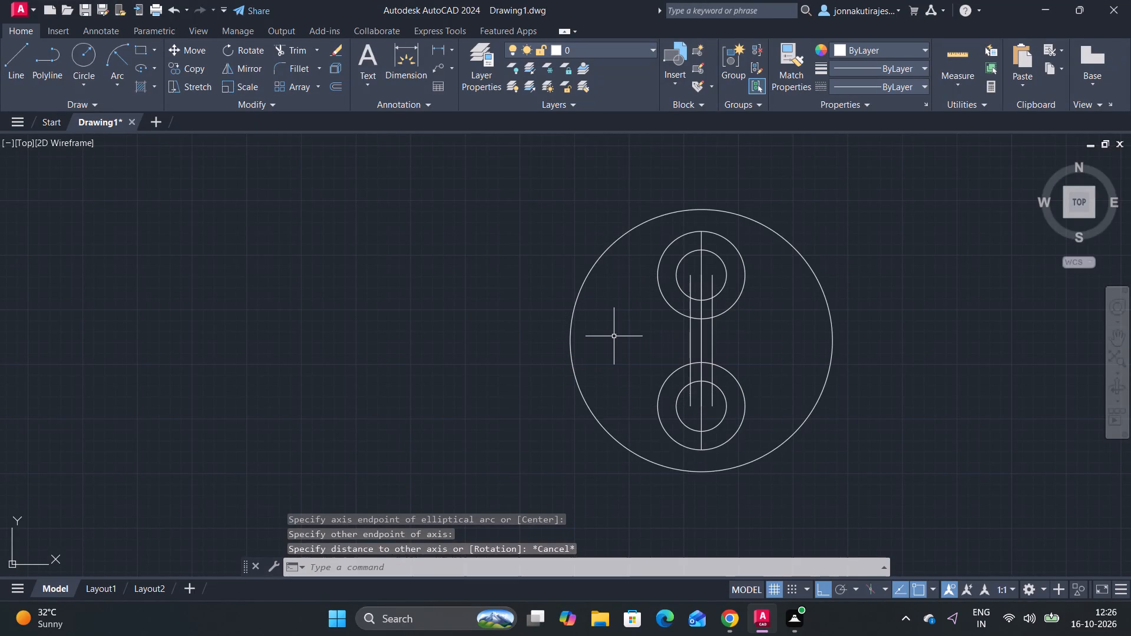
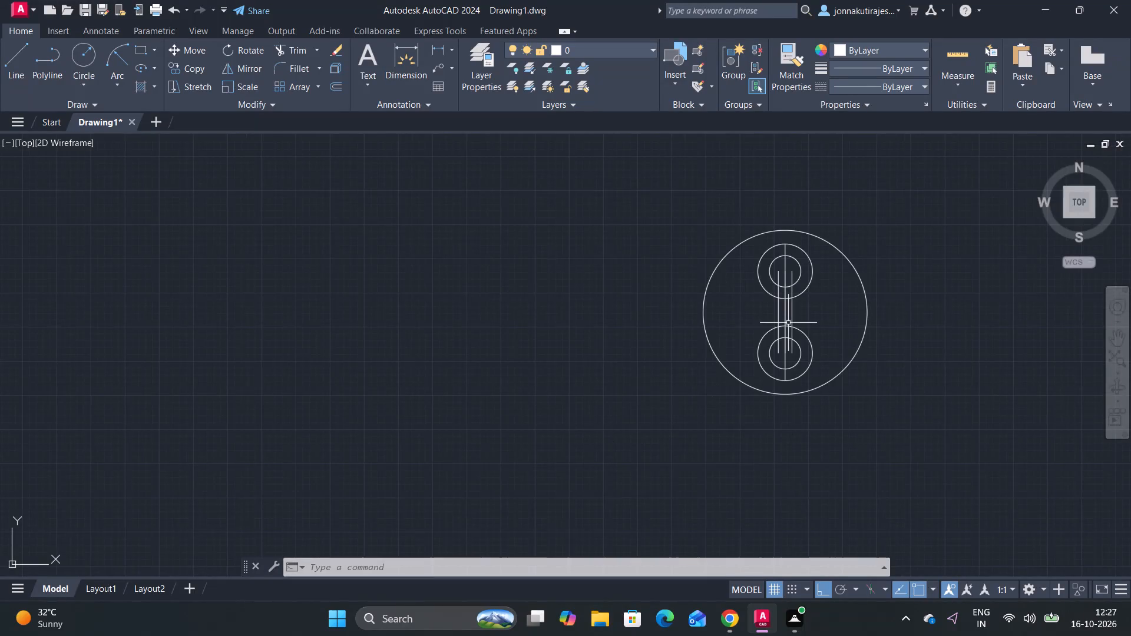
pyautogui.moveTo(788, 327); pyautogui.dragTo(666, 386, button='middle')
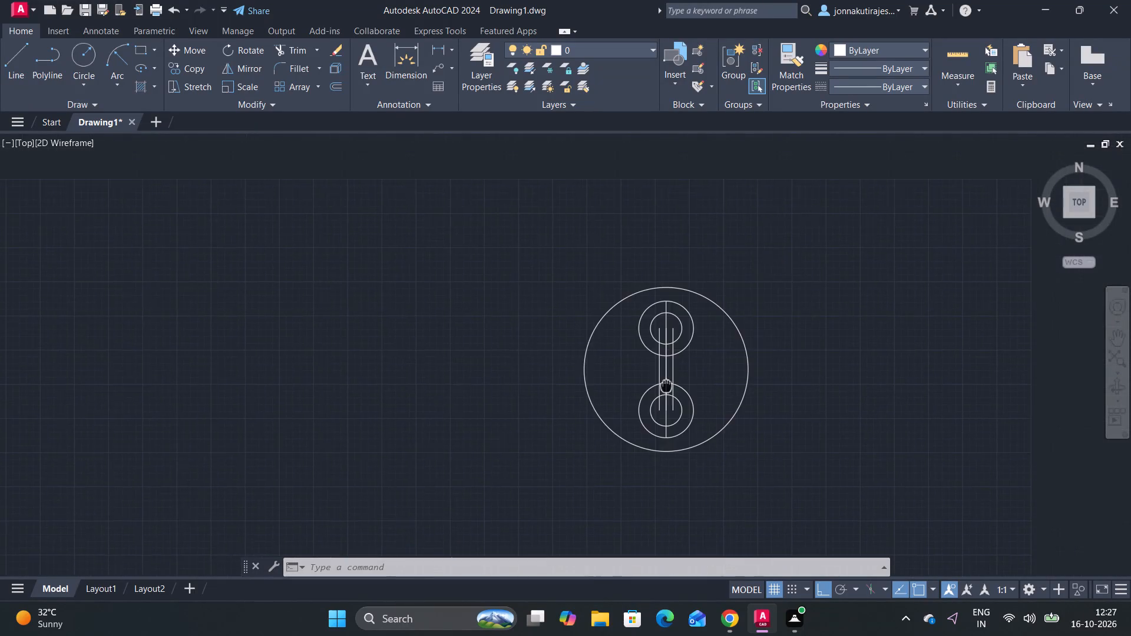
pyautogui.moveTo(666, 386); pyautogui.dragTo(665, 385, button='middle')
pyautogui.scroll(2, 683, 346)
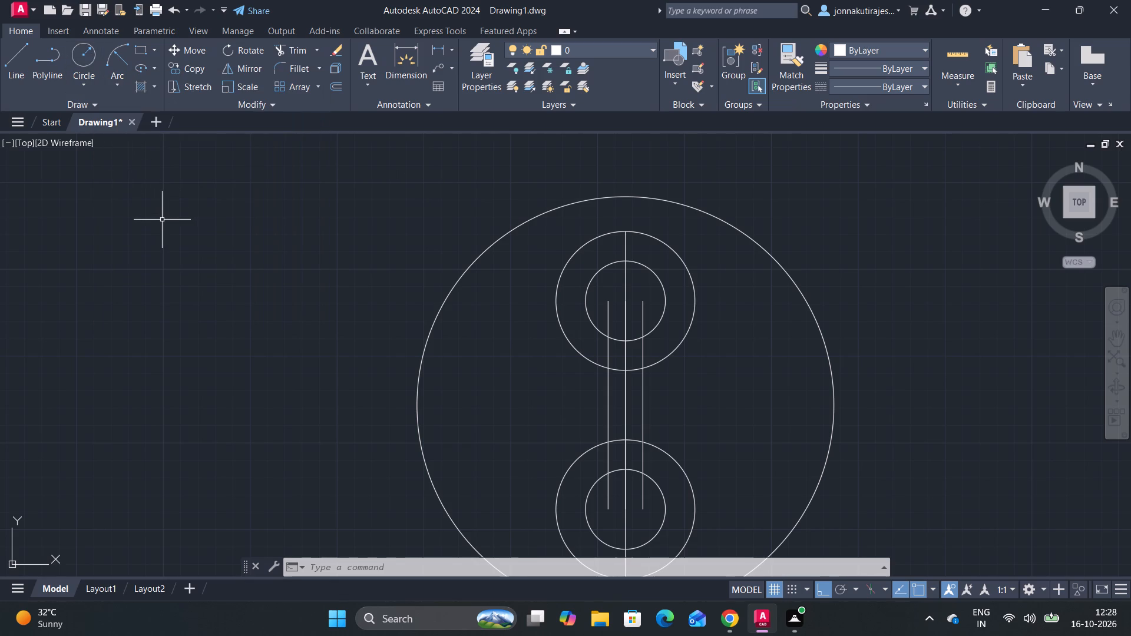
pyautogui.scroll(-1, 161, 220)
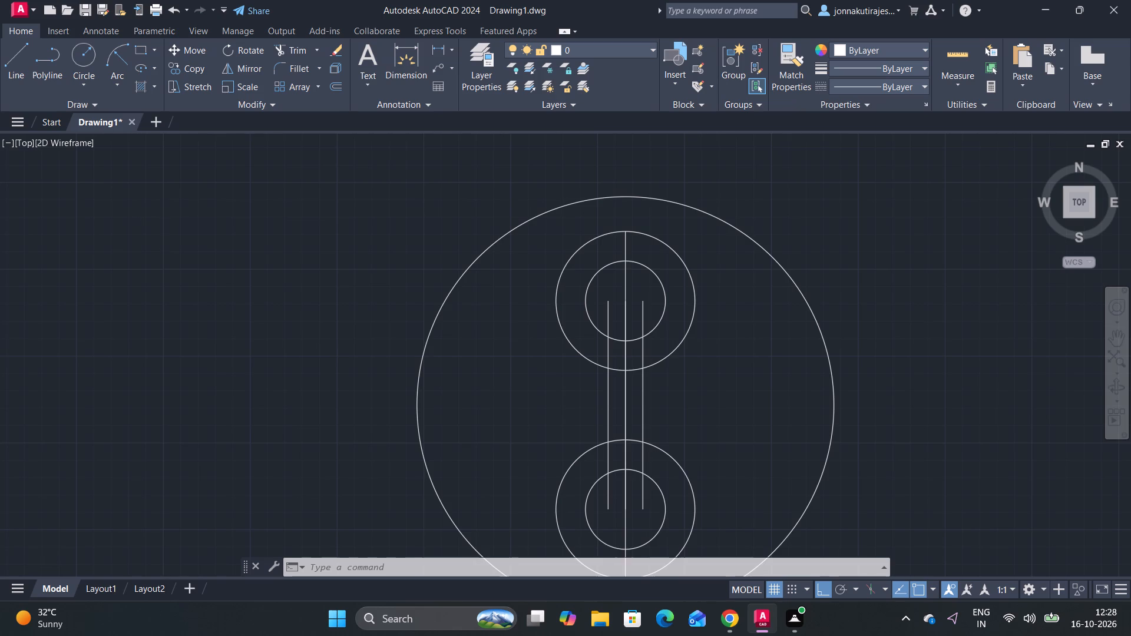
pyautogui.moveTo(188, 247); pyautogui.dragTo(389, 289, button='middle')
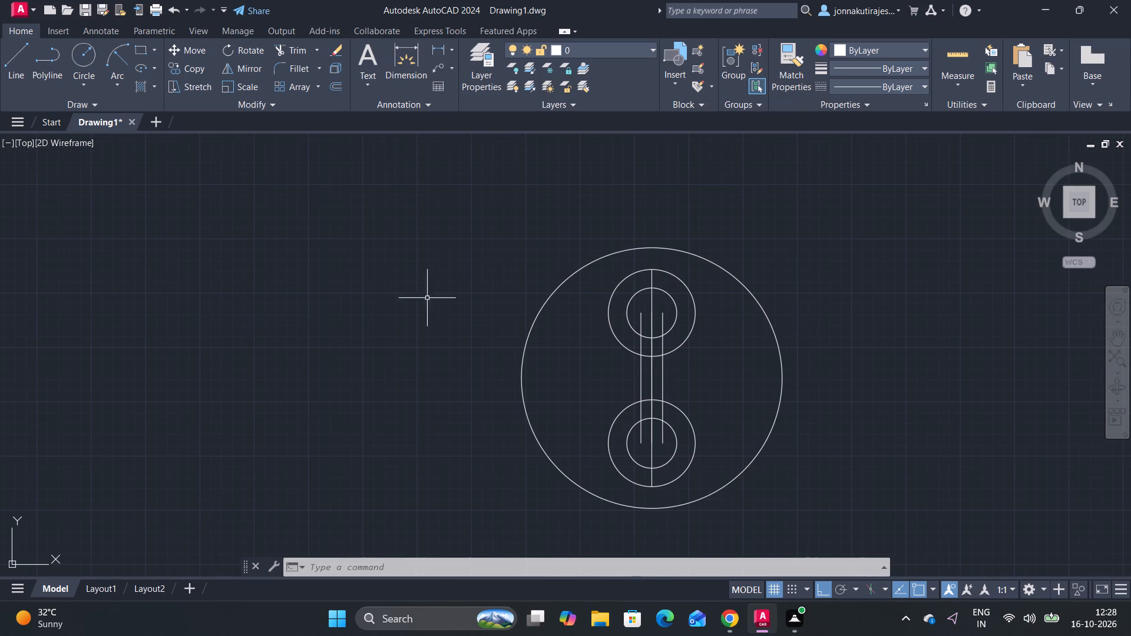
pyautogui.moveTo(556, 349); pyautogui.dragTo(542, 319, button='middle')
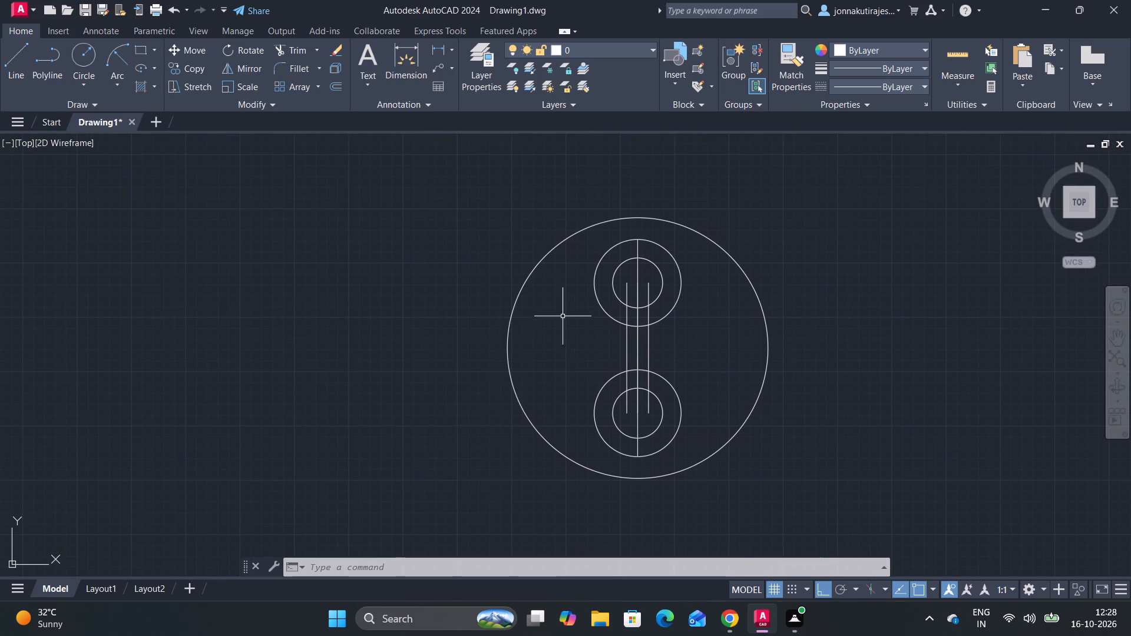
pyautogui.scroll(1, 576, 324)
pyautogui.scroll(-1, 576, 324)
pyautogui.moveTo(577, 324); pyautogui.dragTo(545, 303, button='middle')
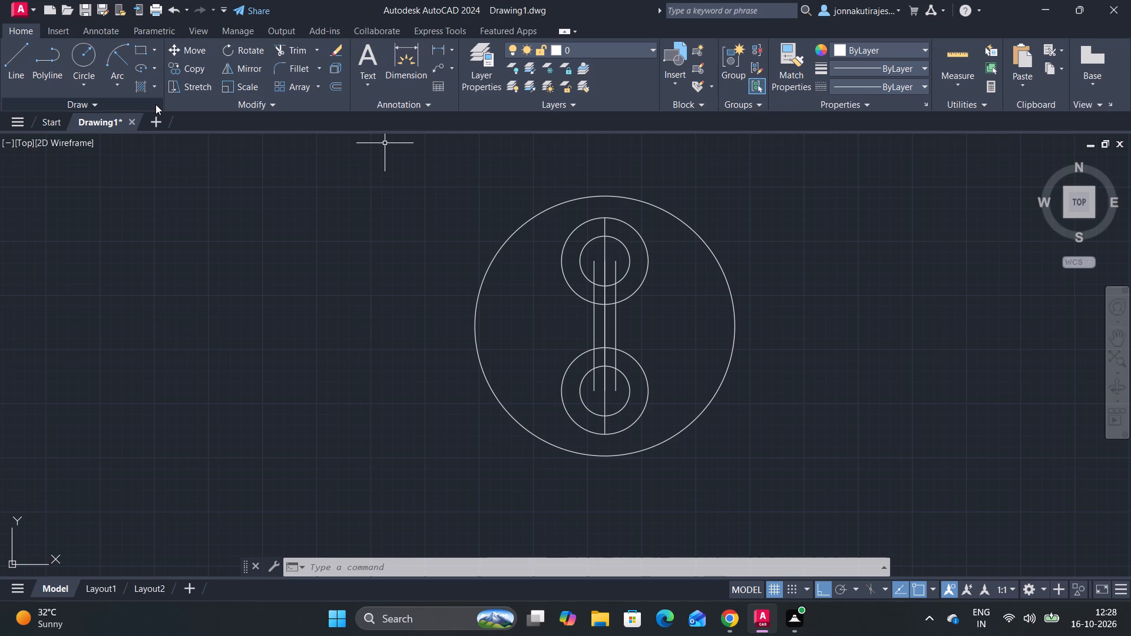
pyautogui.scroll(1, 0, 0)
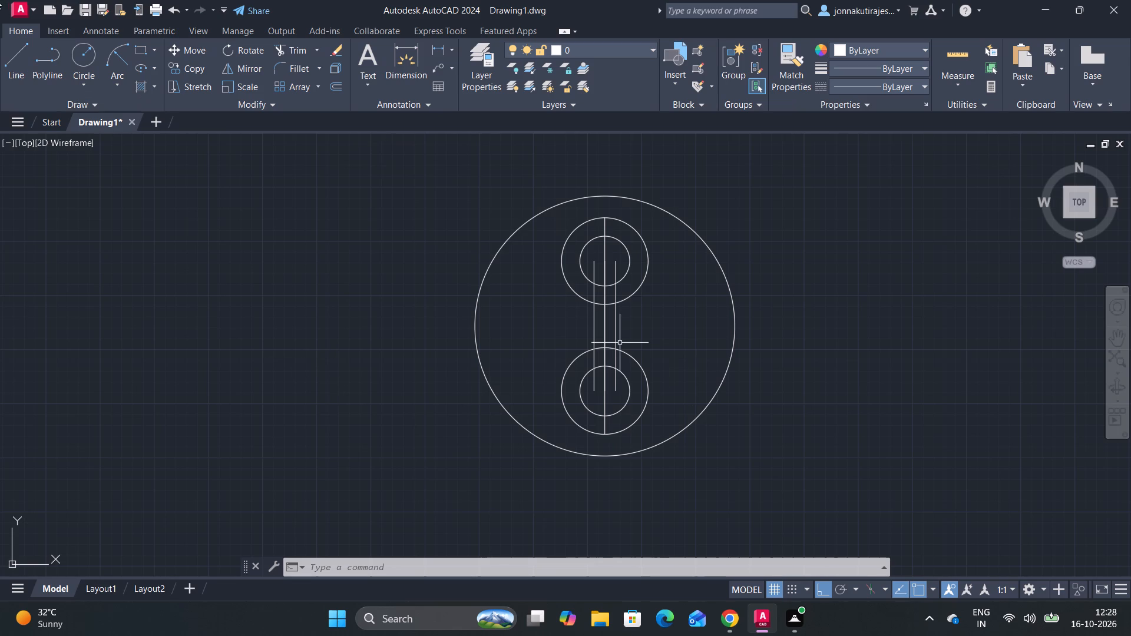
# Draw a vertical line 160 long upward from the centre of the large outer circle.
pyautogui.click(10, 67)
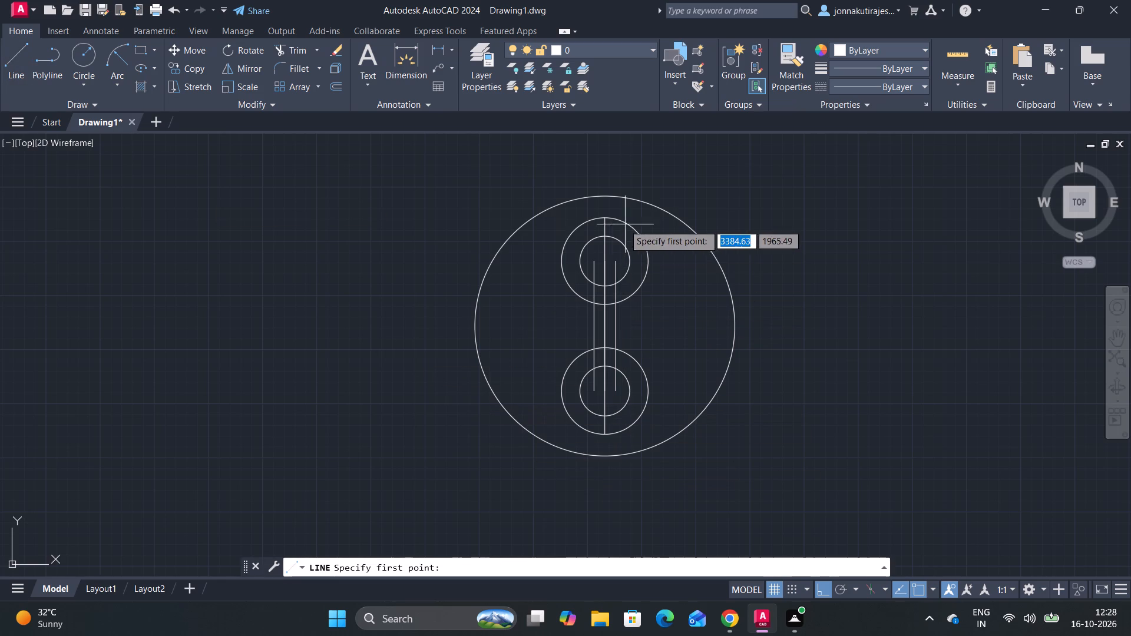
pyautogui.moveTo(618, 304); pyautogui.dragTo(612, 424, button='middle')
pyautogui.scroll(-1, 629, 399)
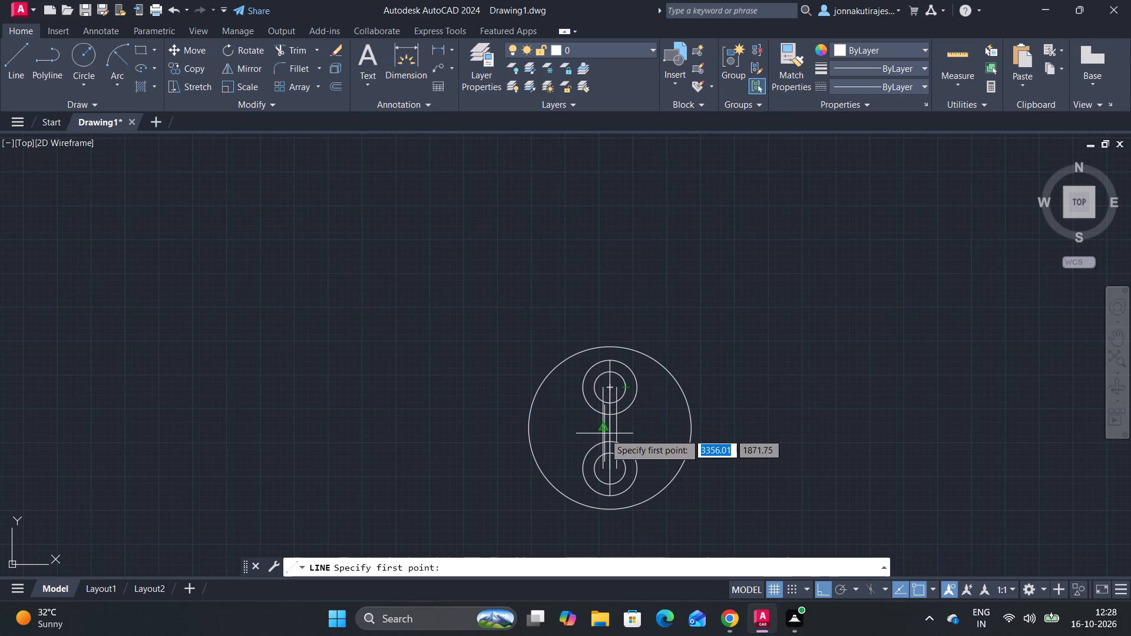
pyautogui.scroll(4, 607, 431)
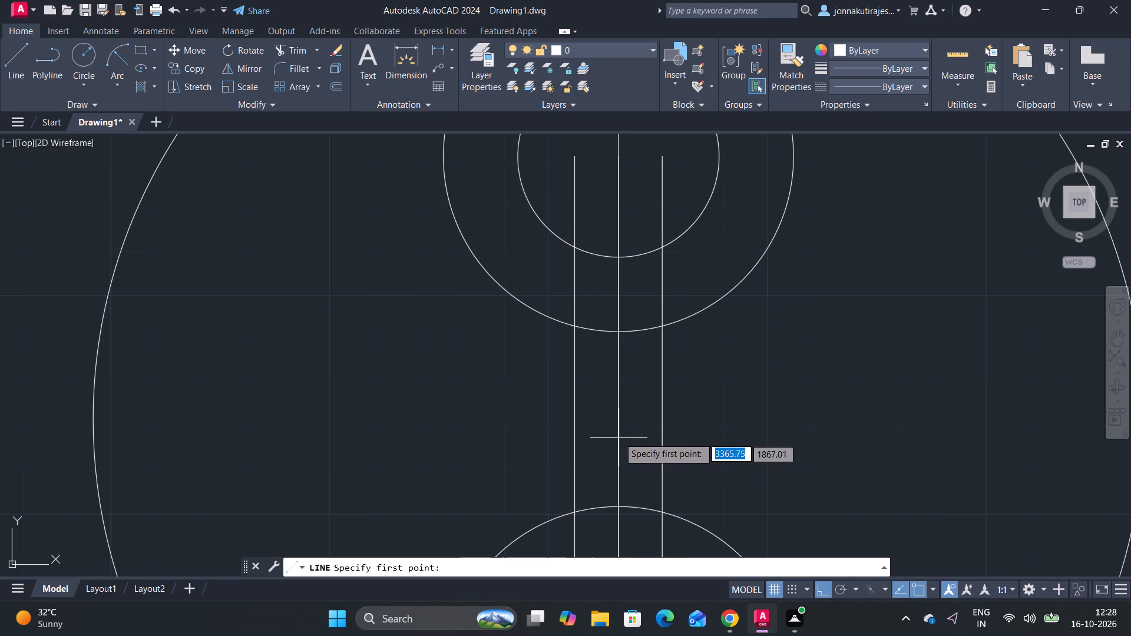
pyautogui.click(616, 421)
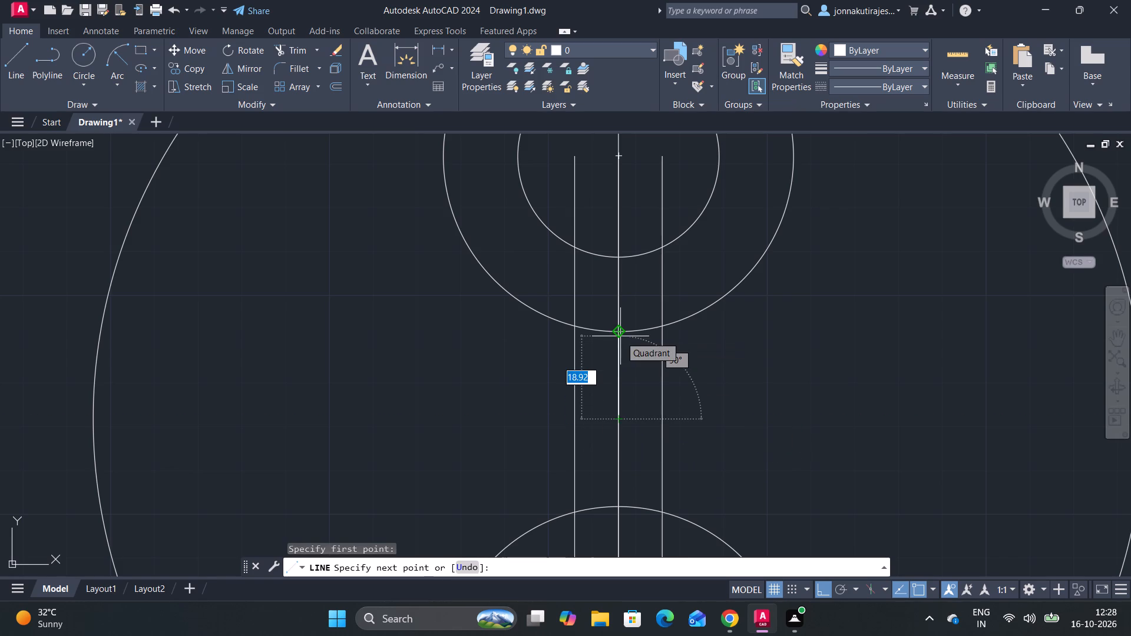
pyautogui.write('160')
pyautogui.press('Return')
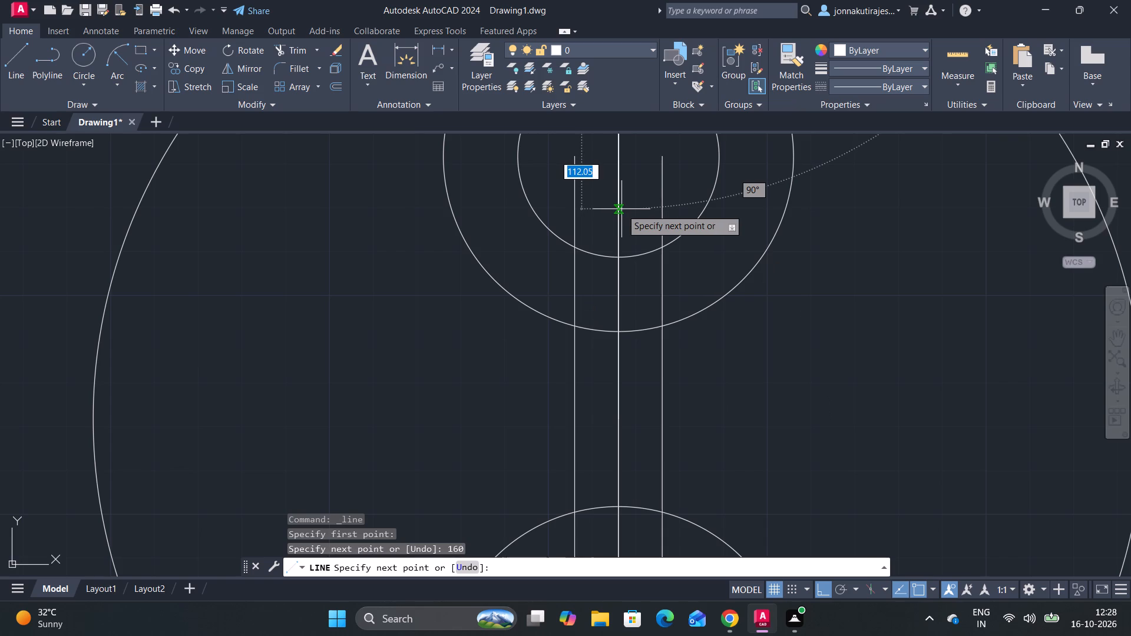
pyautogui.scroll(-3, 621, 209)
pyautogui.moveTo(634, 319); pyautogui.dragTo(625, 372, button='middle')
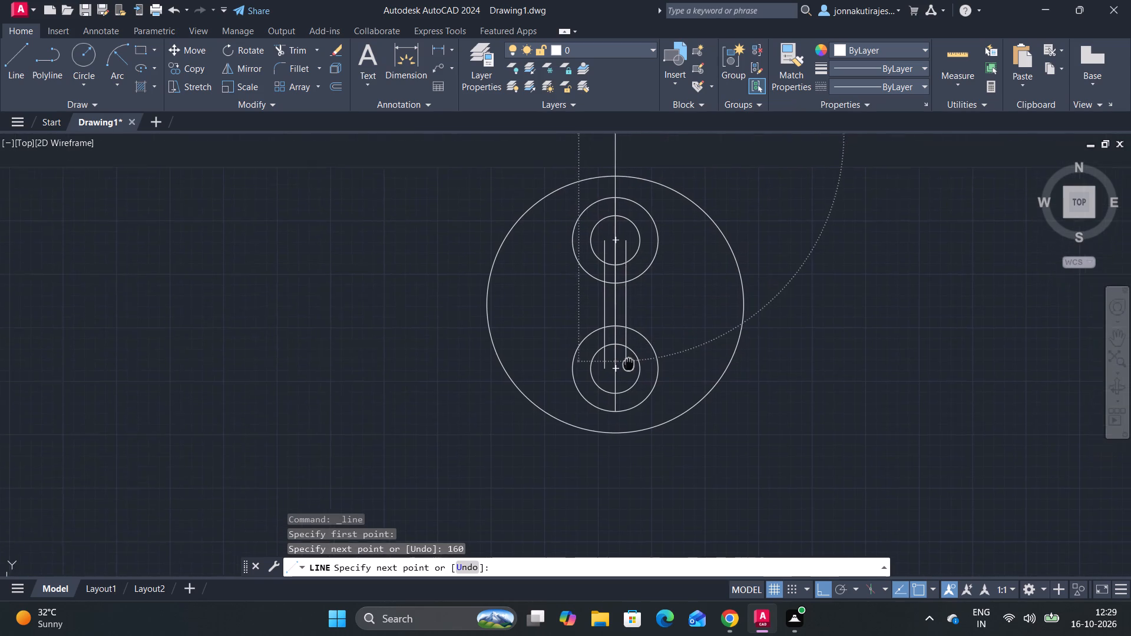
pyautogui.moveTo(625, 372); pyautogui.dragTo(596, 468, button='middle')
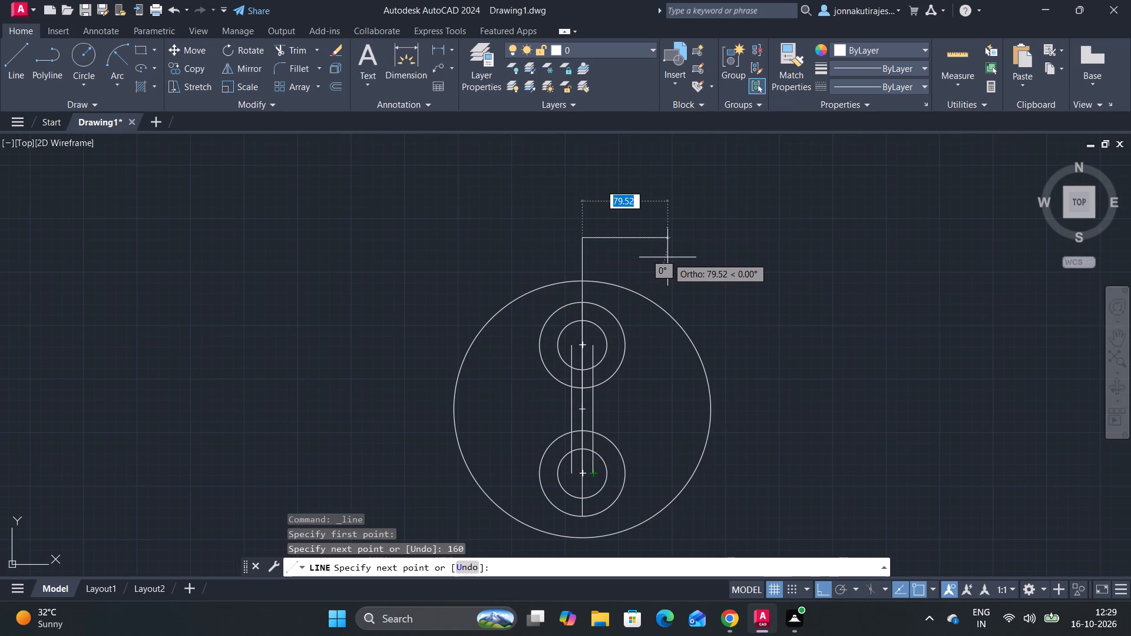
pyautogui.press('Escape')
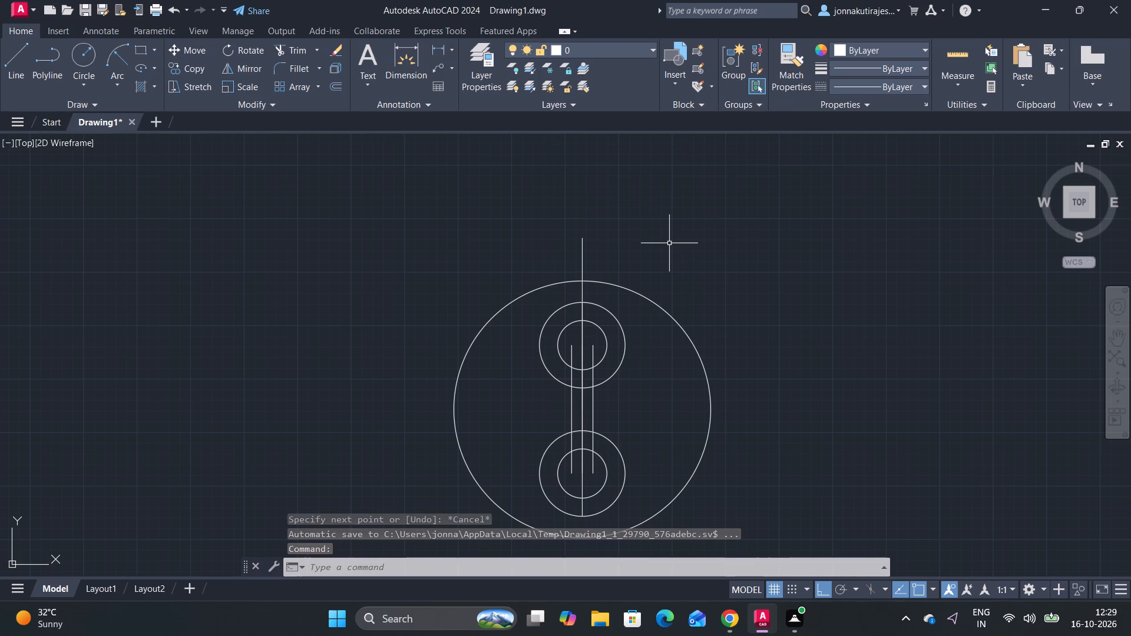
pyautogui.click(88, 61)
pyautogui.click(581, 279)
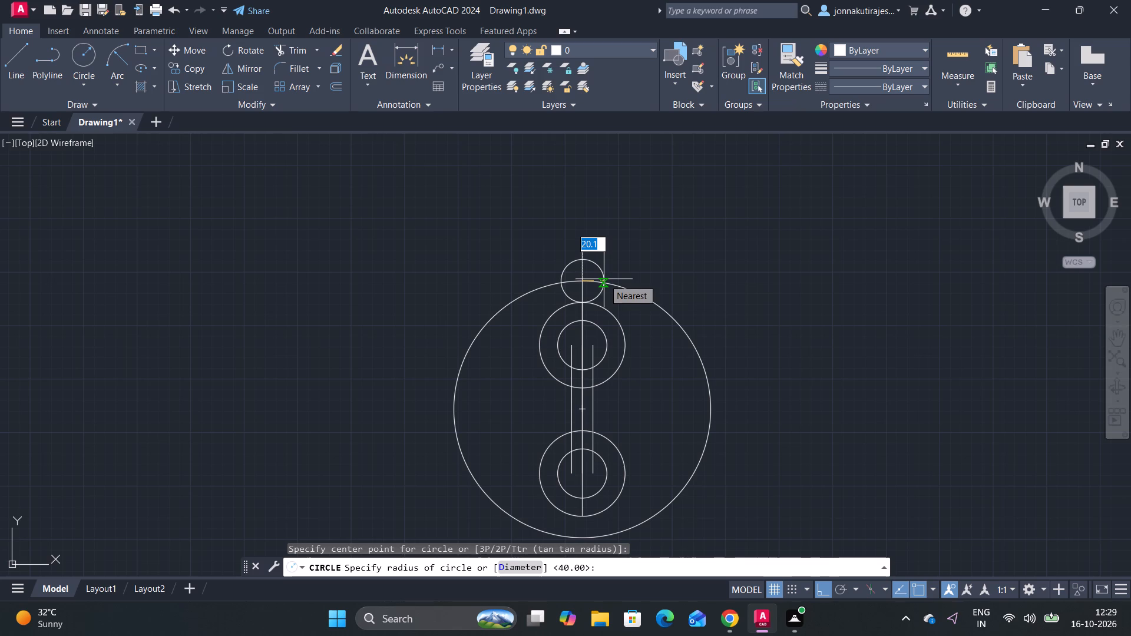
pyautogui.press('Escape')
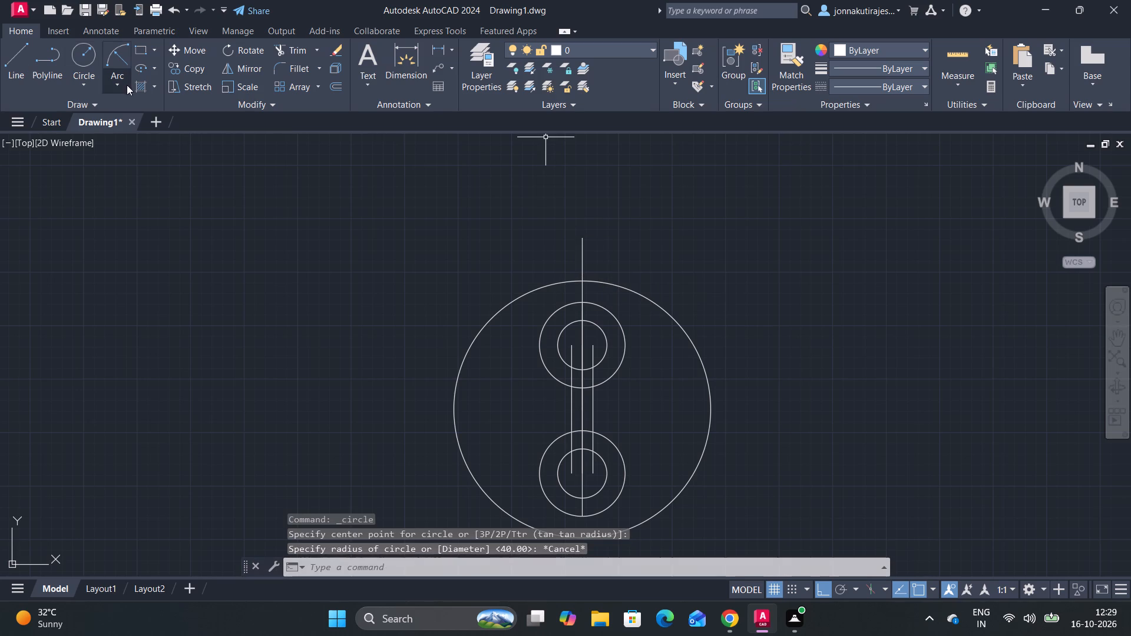
# Draw a circle of diameter 23 centred where the vertical line crosses the top of the large outer circle.
pyautogui.click(82, 79)
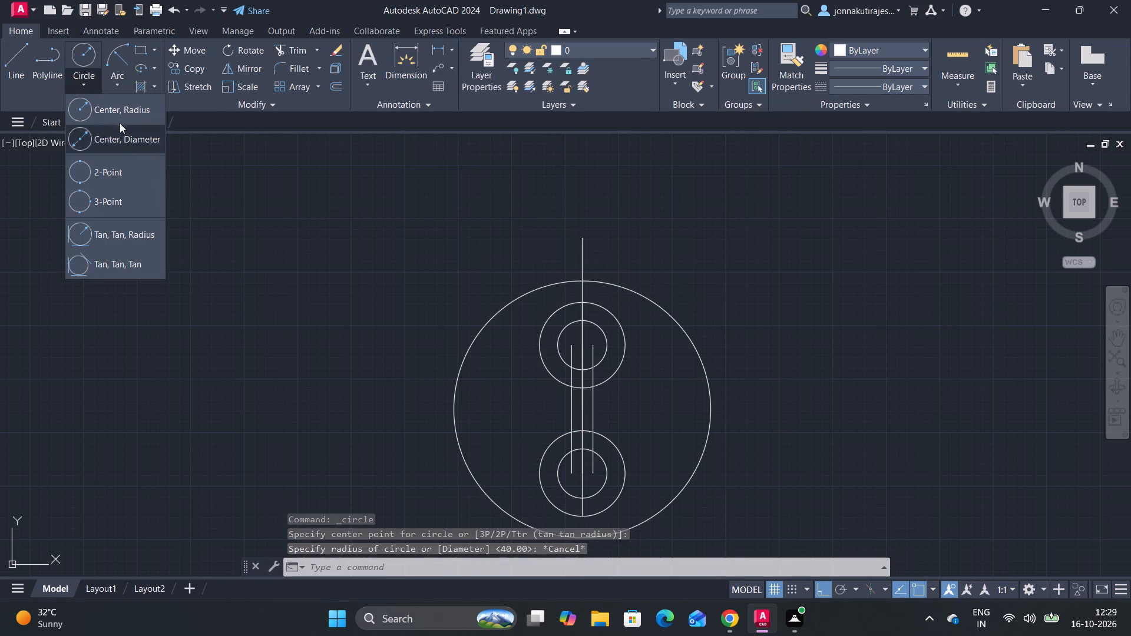
pyautogui.click(119, 137)
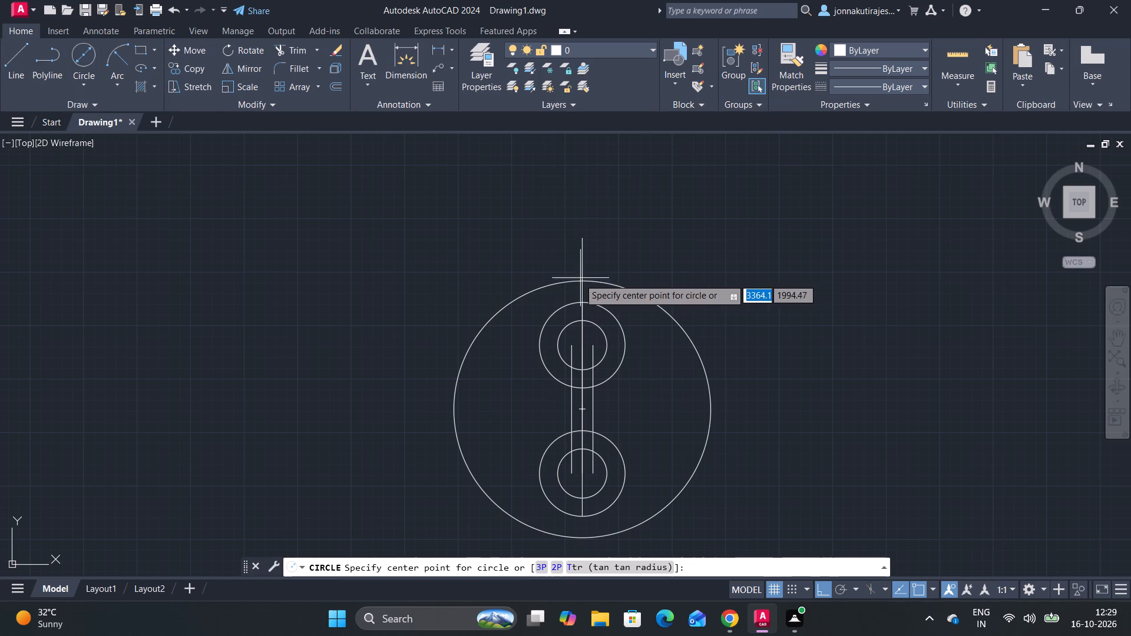
pyautogui.scroll(4, 585, 274)
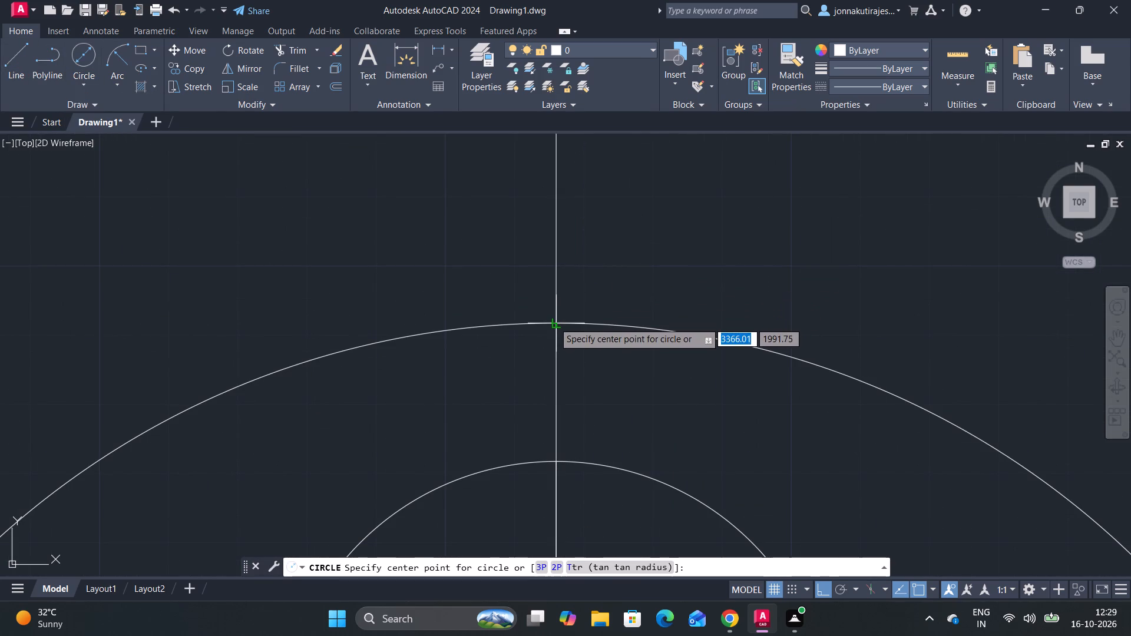
pyautogui.click(554, 323)
pyautogui.write('23')
pyautogui.press('Return')
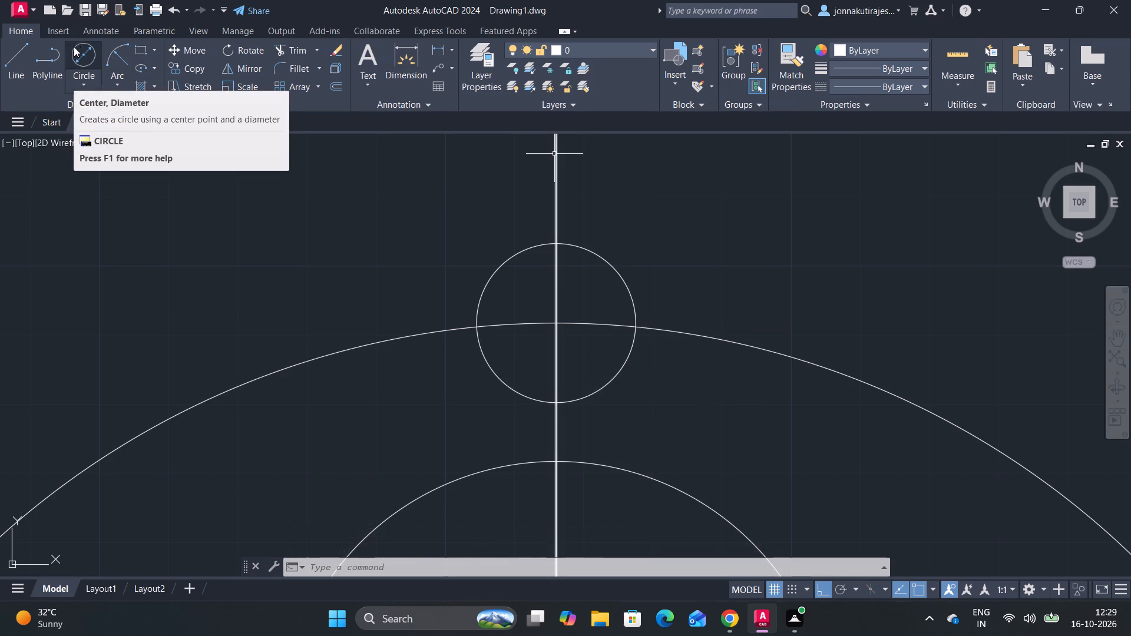
# Draw a circle of radius 35 centred on the upper end of the 160-long vertical line.
pyautogui.click(74, 75)
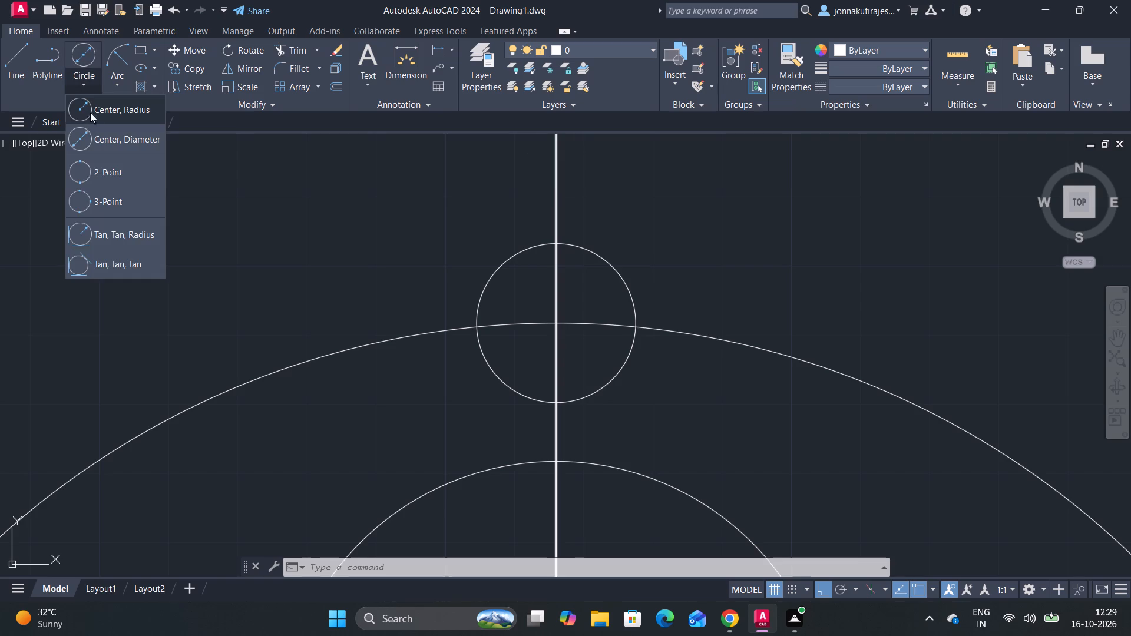
pyautogui.click(92, 104)
pyautogui.scroll(-2, 540, 257)
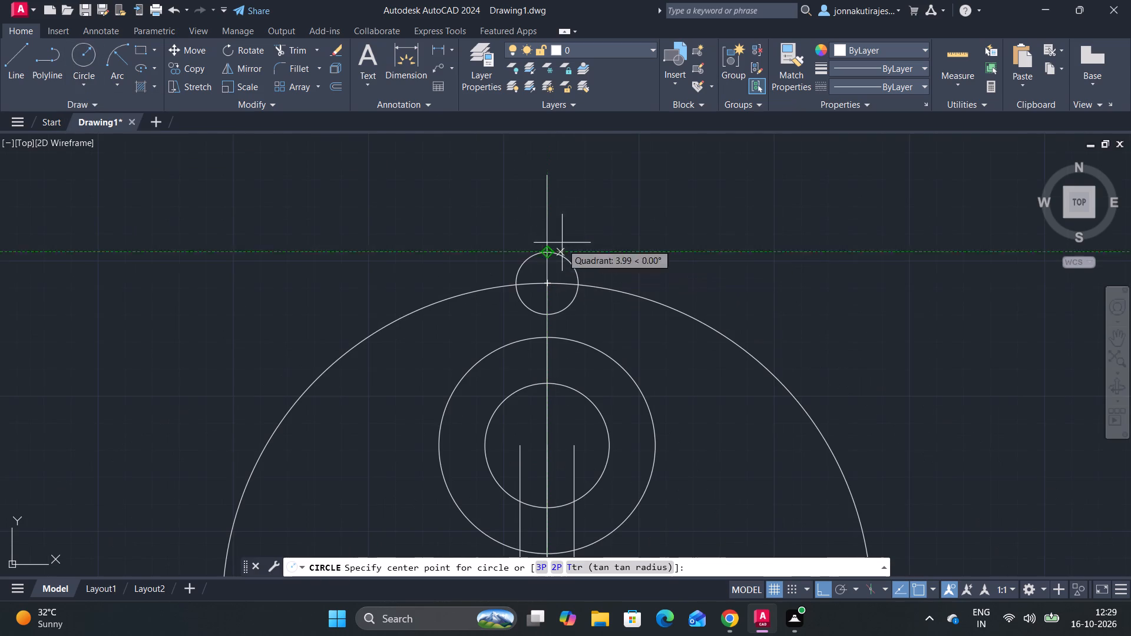
pyautogui.click(551, 177)
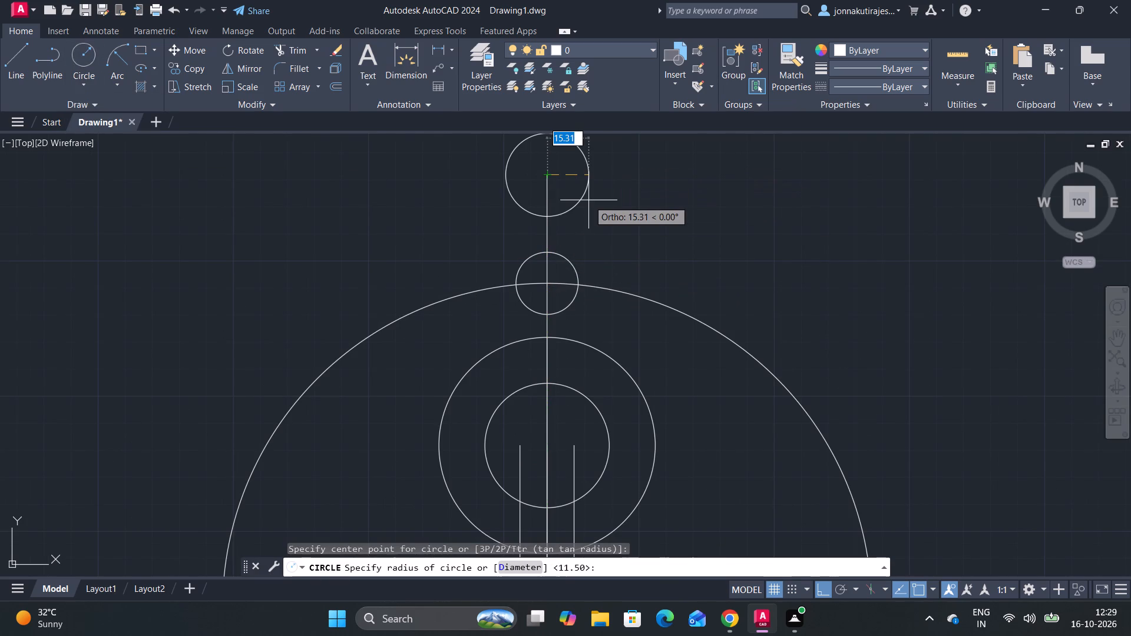
pyautogui.write('32')
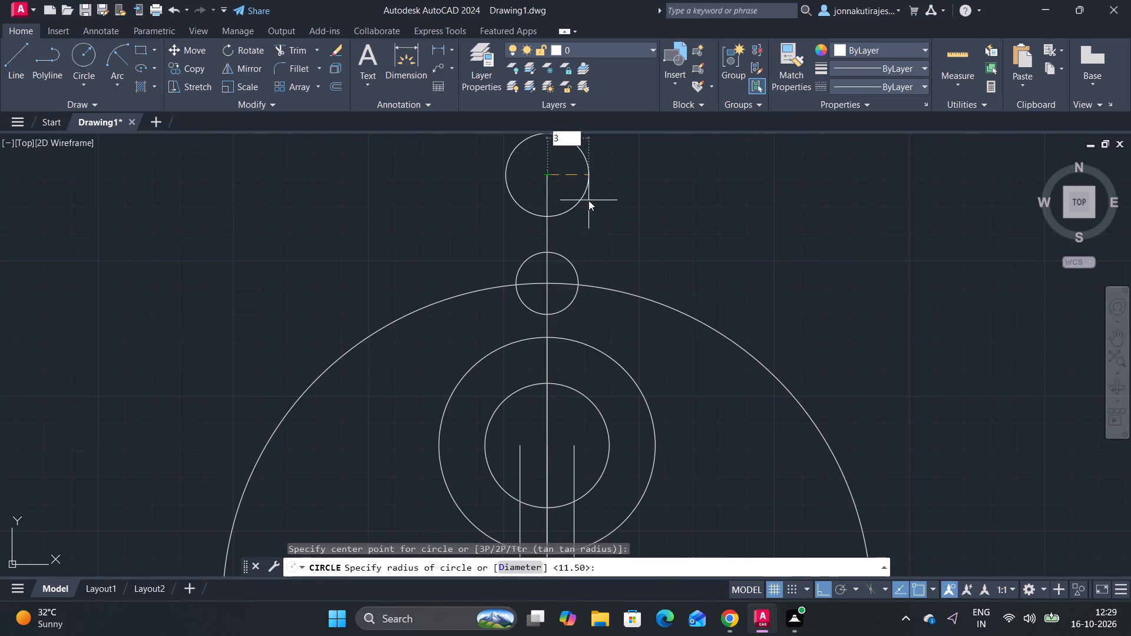
pyautogui.press('BackSpace')
pyautogui.press('5')
pyautogui.press('Return')
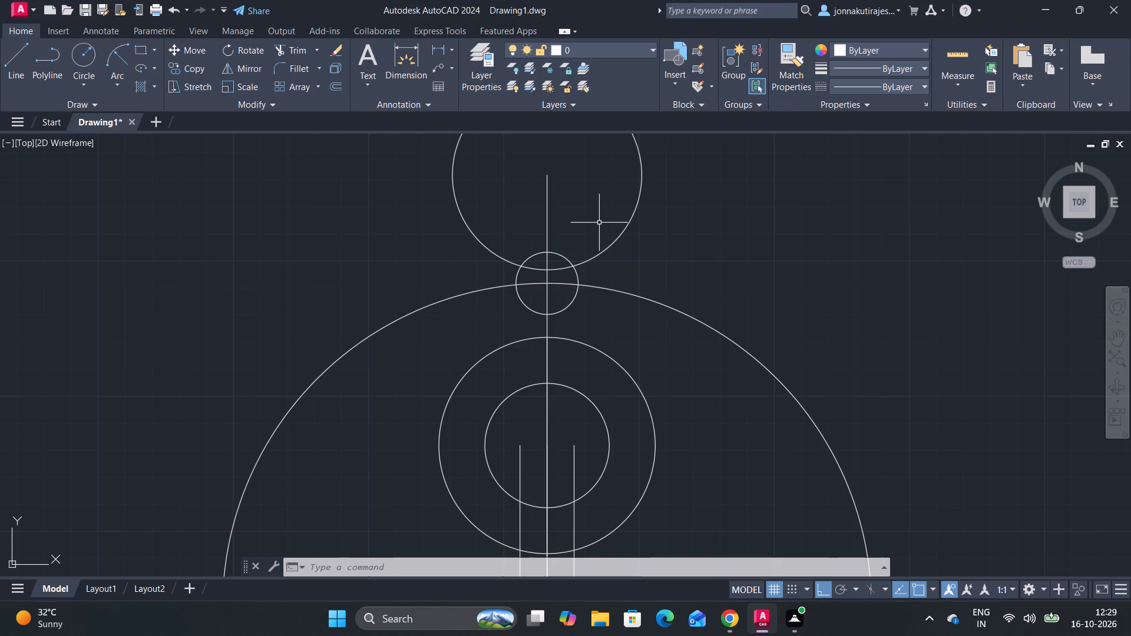
# Copy the 23-diameter circle from its centre onto the right, left and top quadrants of the radius-35 circle.
pyautogui.click(567, 259)
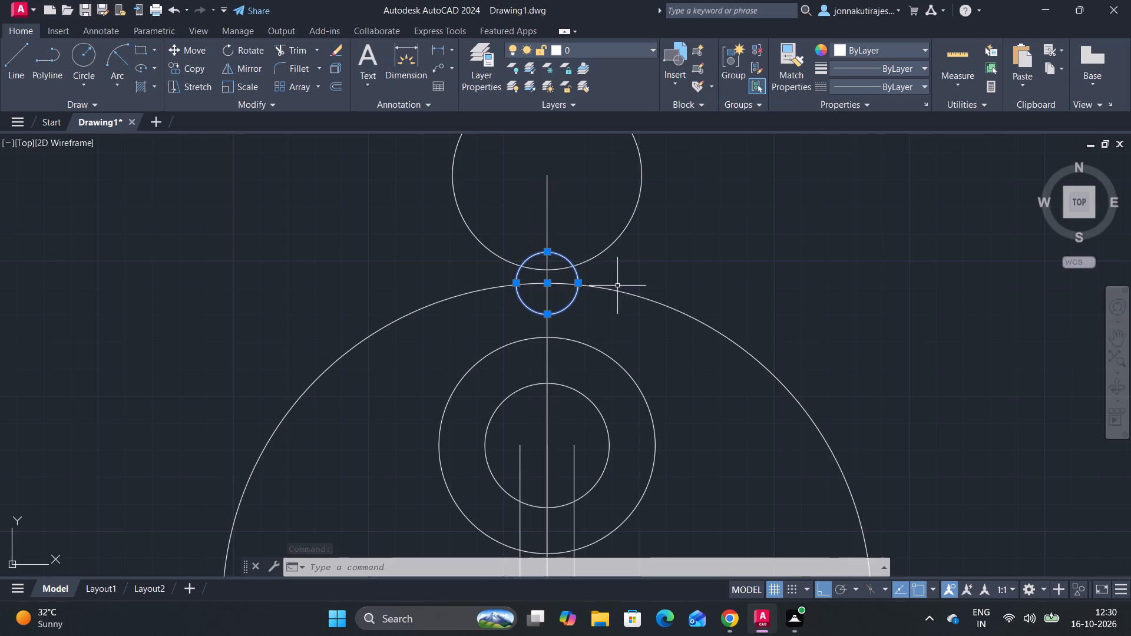
pyautogui.write('co')
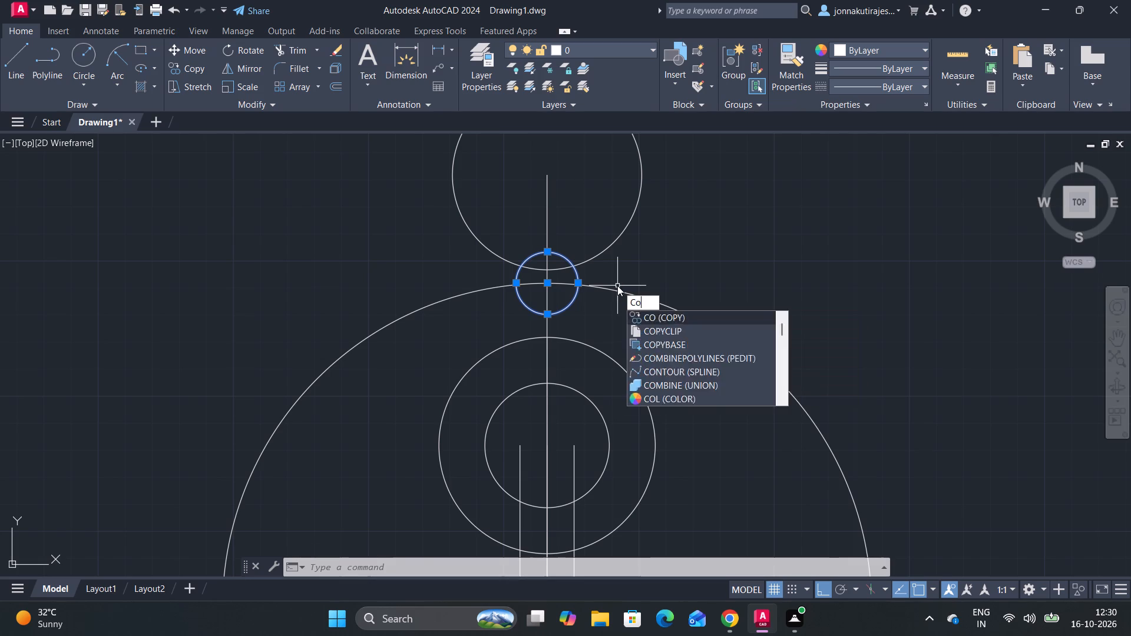
pyautogui.press('Return')
pyautogui.scroll(4, 573, 281)
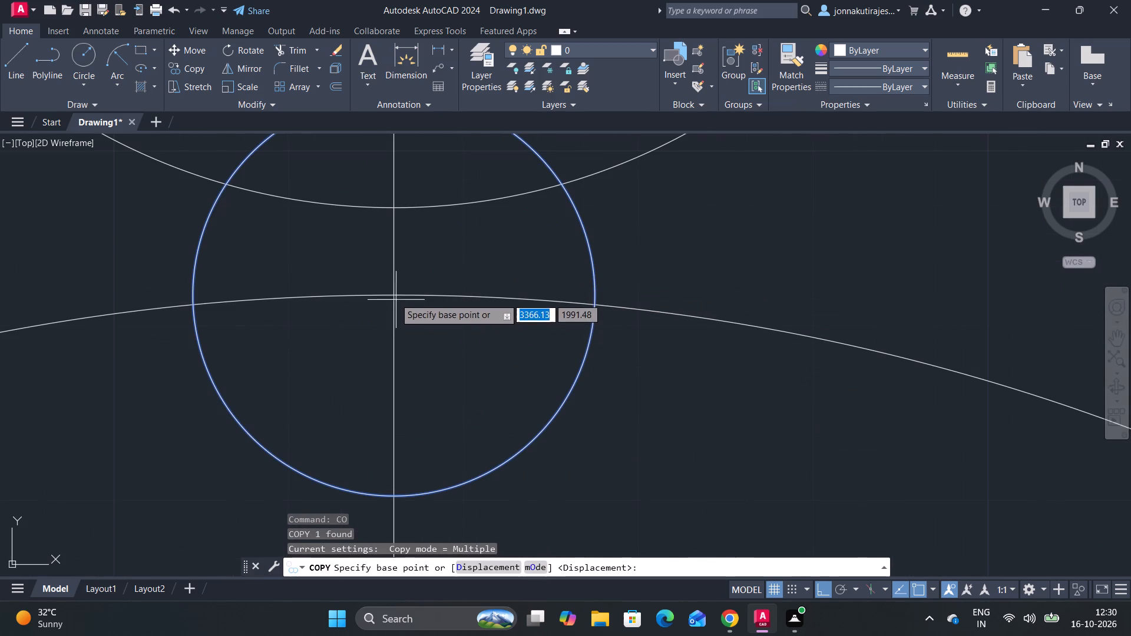
pyautogui.click(392, 296)
pyautogui.scroll(-5, 493, 313)
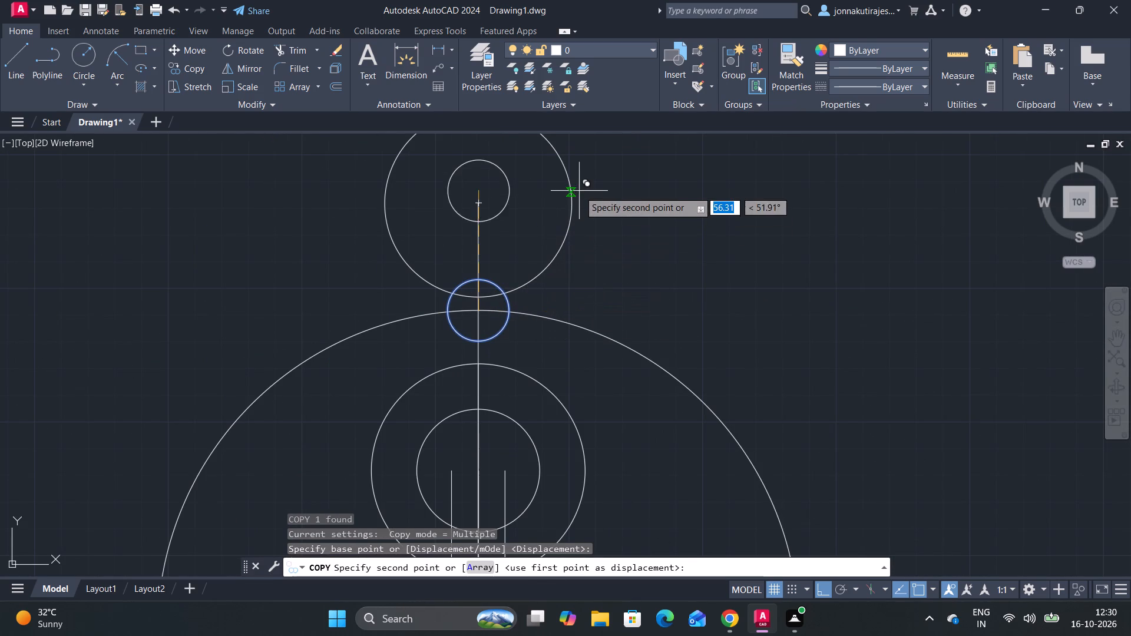
pyautogui.click(571, 204)
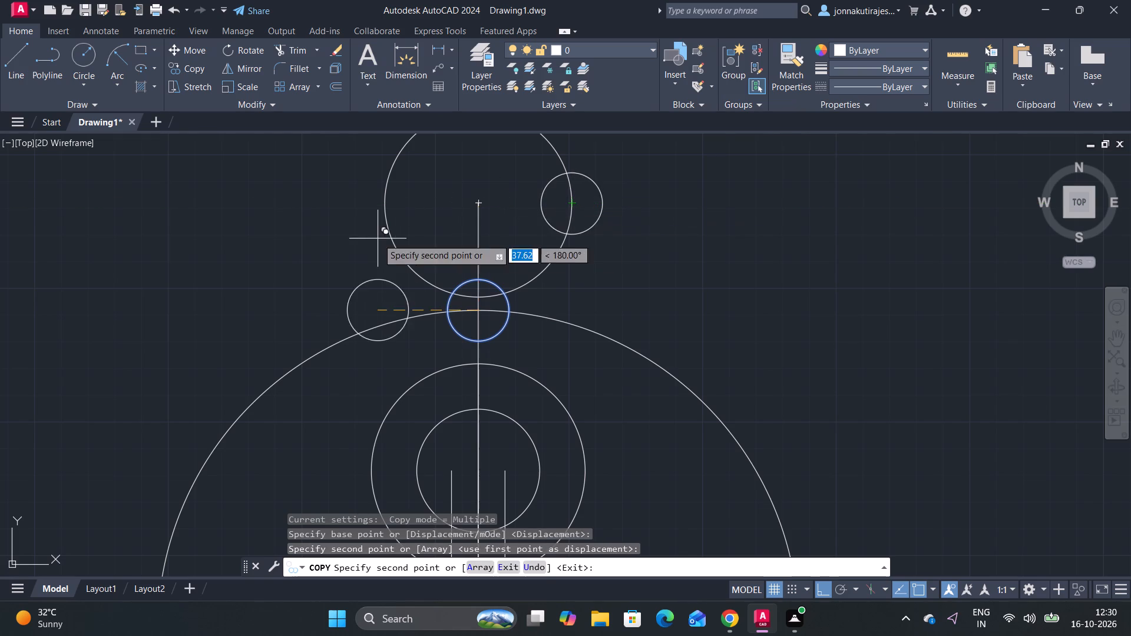
pyautogui.click(389, 199)
pyautogui.scroll(-5, 401, 201)
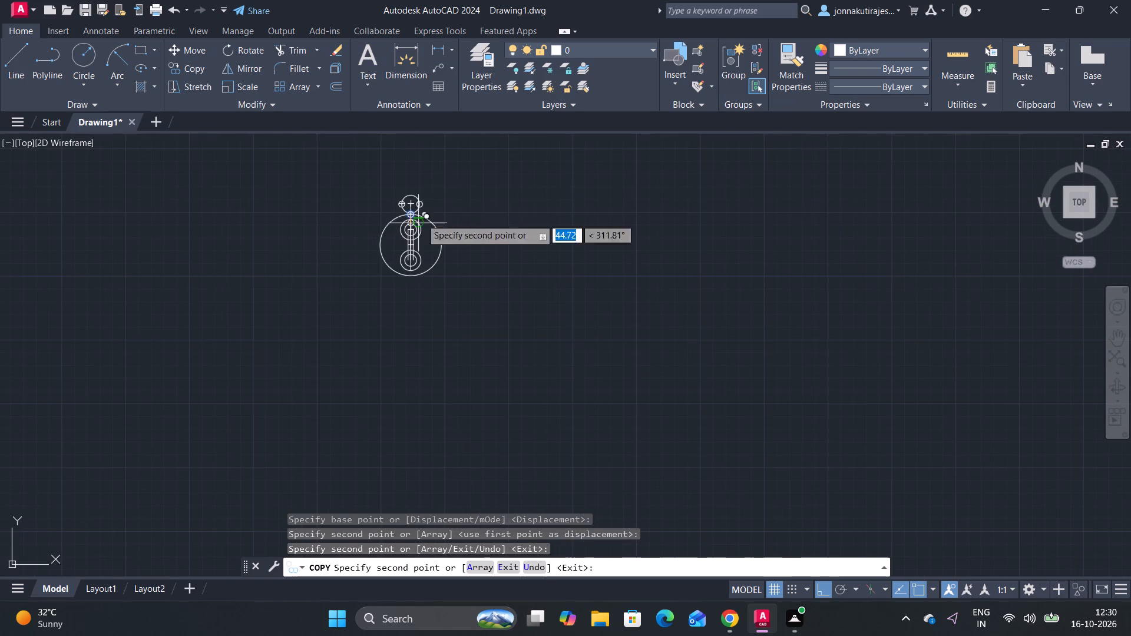
pyautogui.scroll(6, 412, 201)
pyautogui.moveTo(387, 220); pyautogui.dragTo(405, 324, button='middle')
pyautogui.scroll(-1, 404, 322)
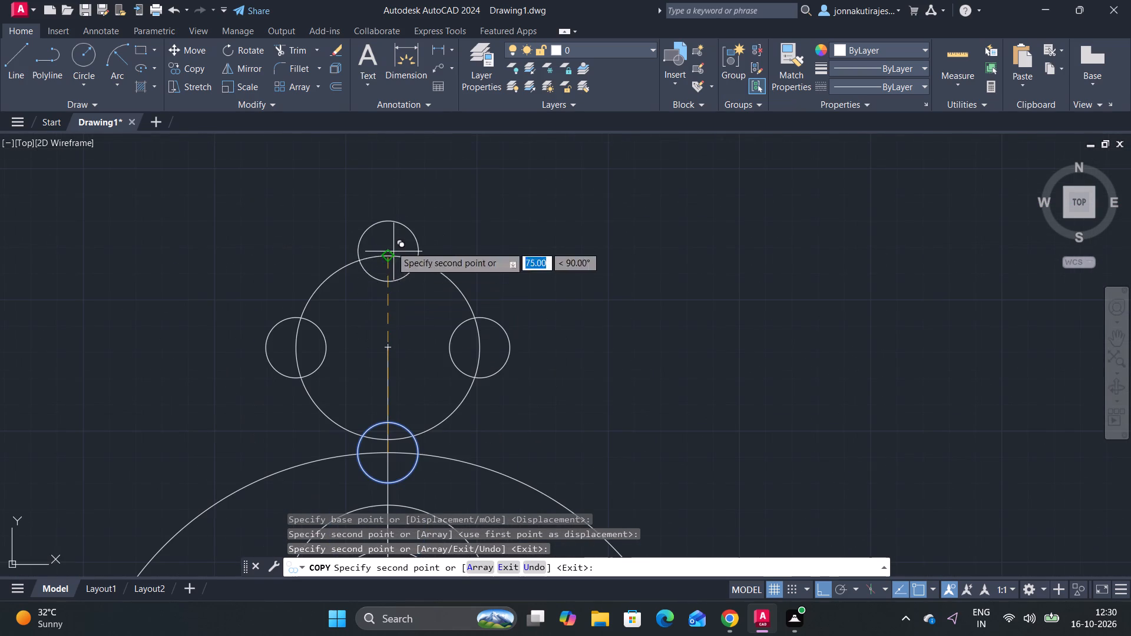
pyautogui.click(383, 254)
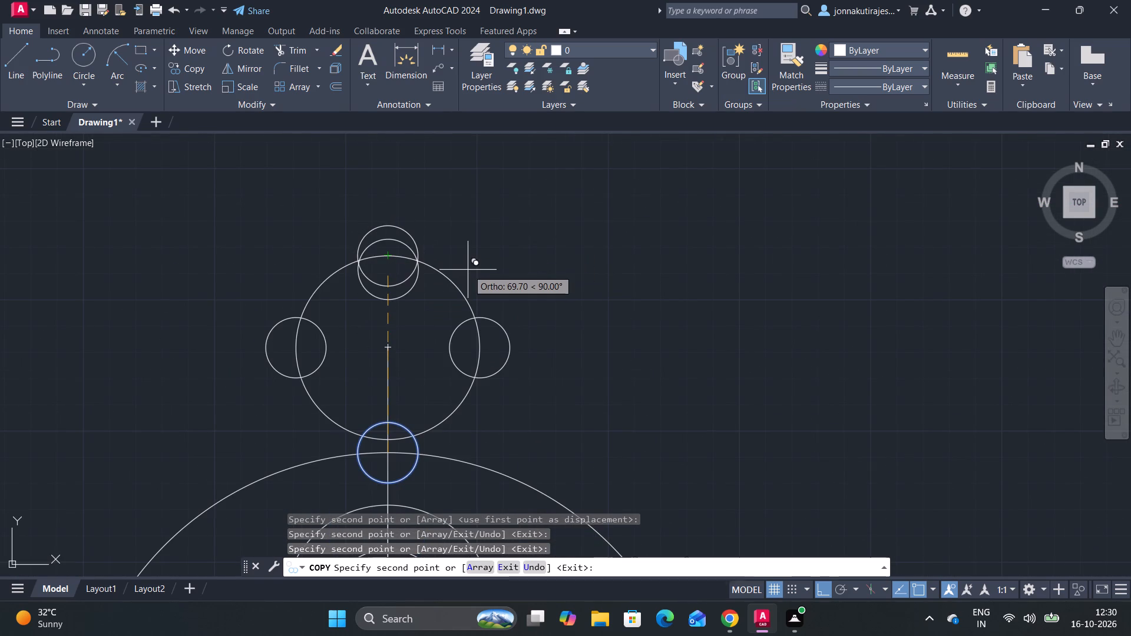
pyautogui.press('Escape')
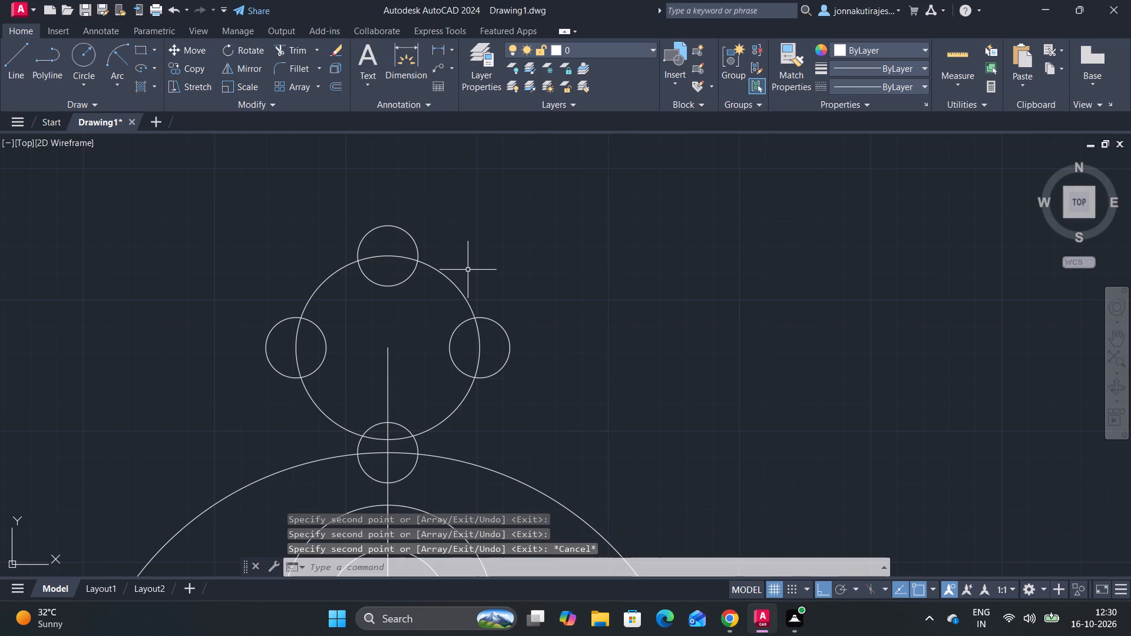
# Draw a circle of radius 57 concentric with the radius-35 circle above the large outer circle.
pyautogui.click(77, 54)
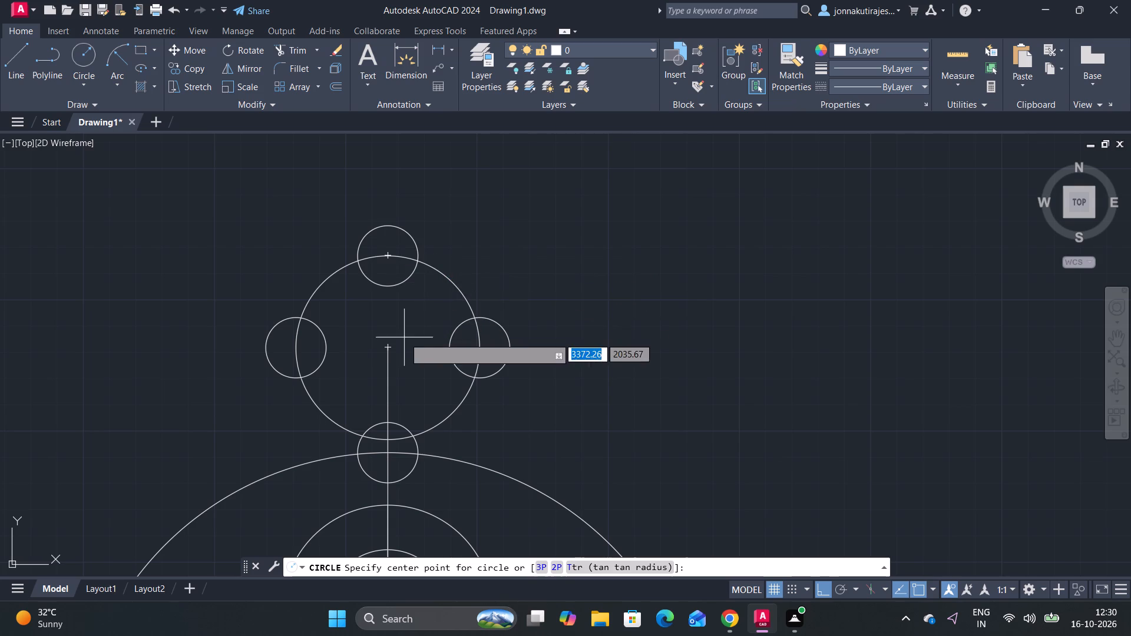
pyautogui.click(388, 350)
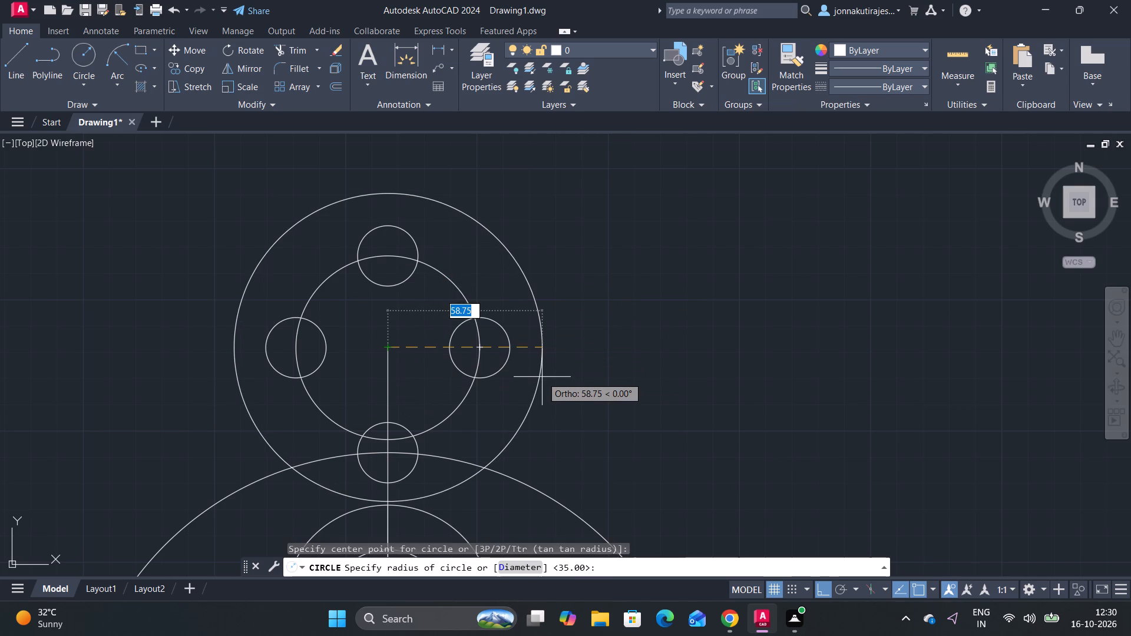
pyautogui.write('57')
pyautogui.press('Return')
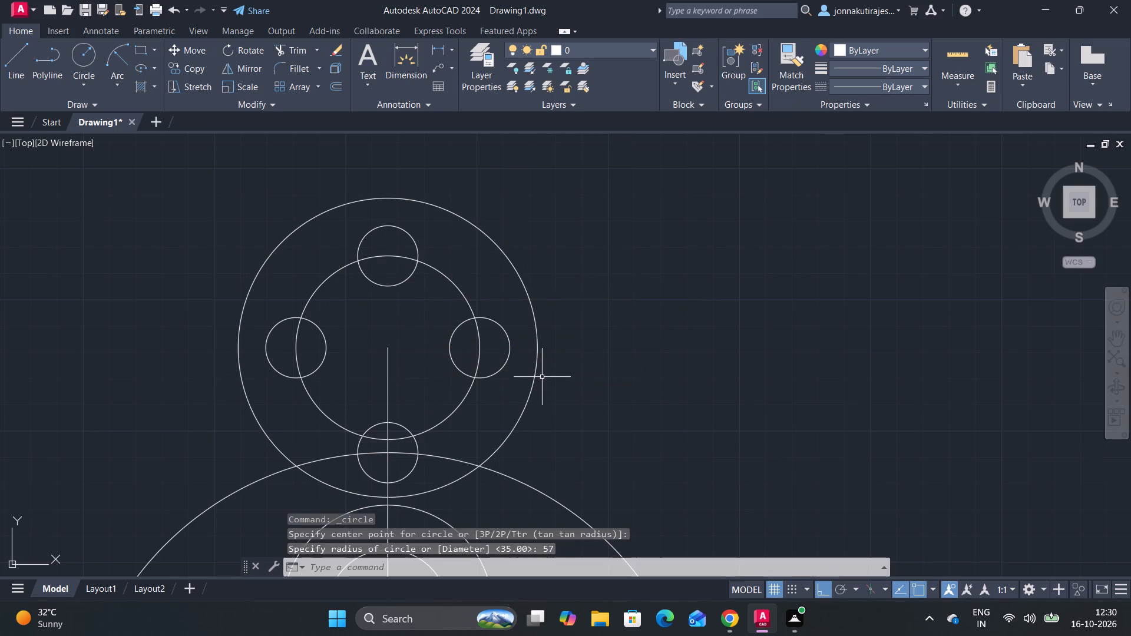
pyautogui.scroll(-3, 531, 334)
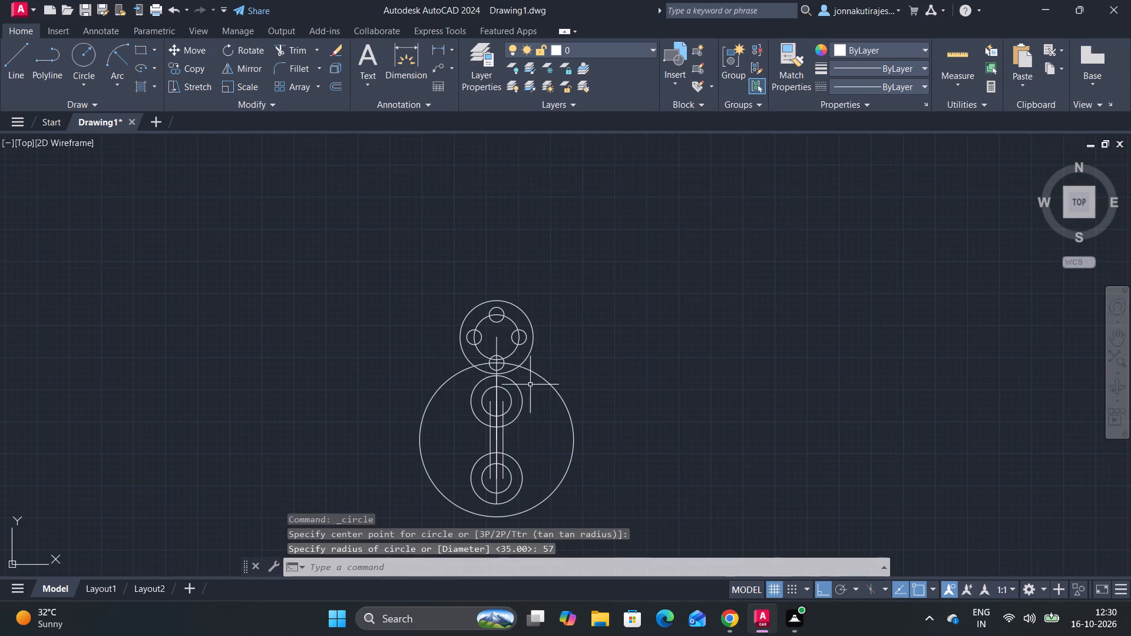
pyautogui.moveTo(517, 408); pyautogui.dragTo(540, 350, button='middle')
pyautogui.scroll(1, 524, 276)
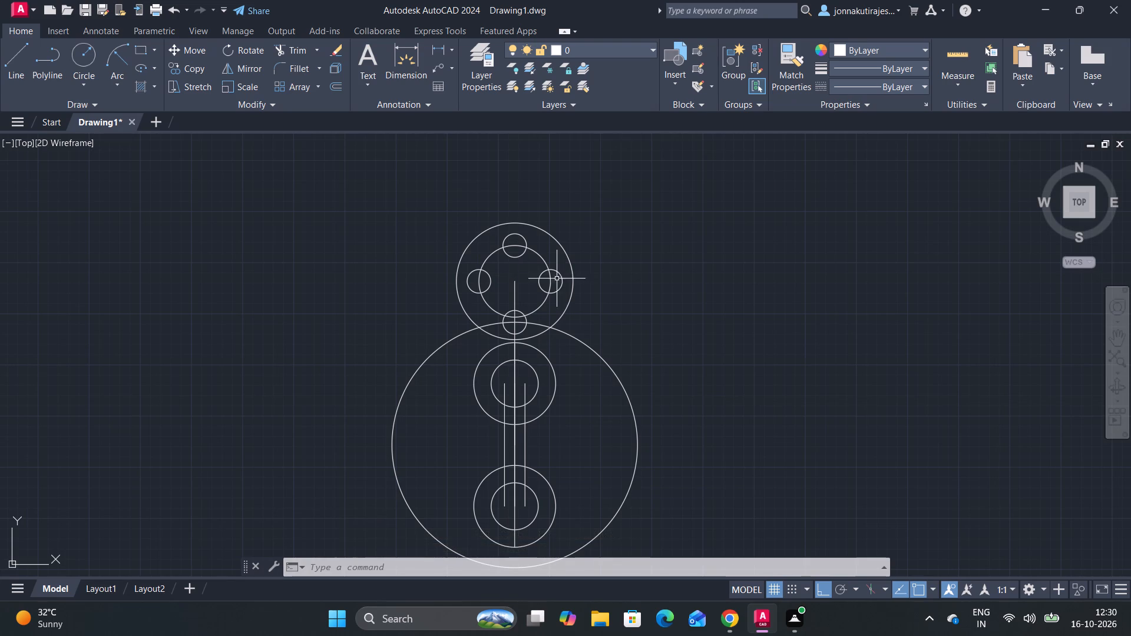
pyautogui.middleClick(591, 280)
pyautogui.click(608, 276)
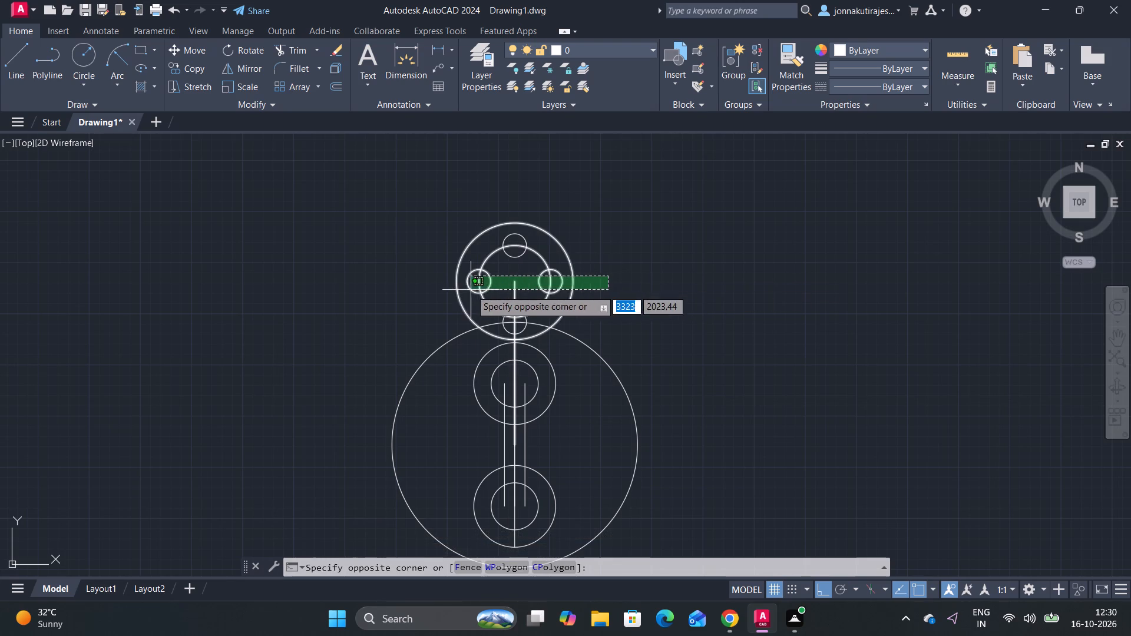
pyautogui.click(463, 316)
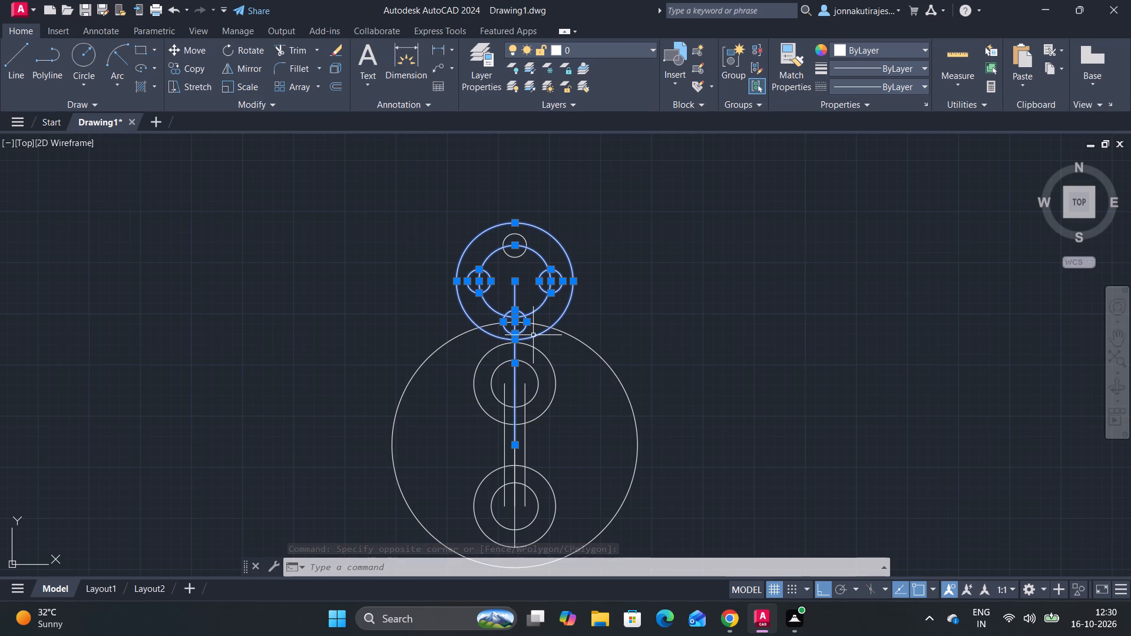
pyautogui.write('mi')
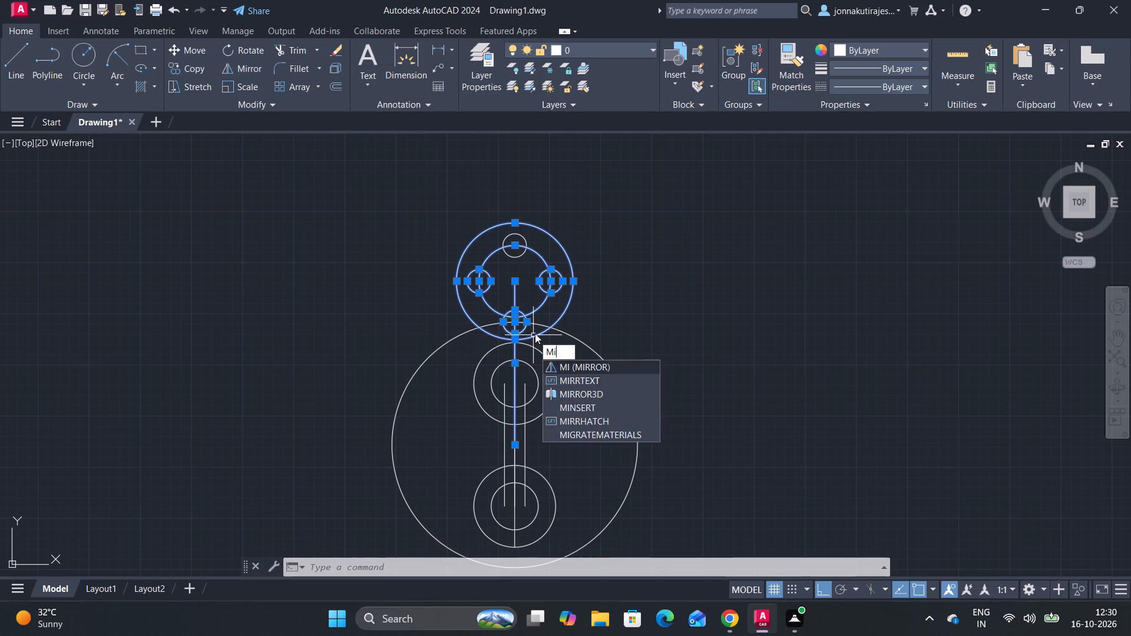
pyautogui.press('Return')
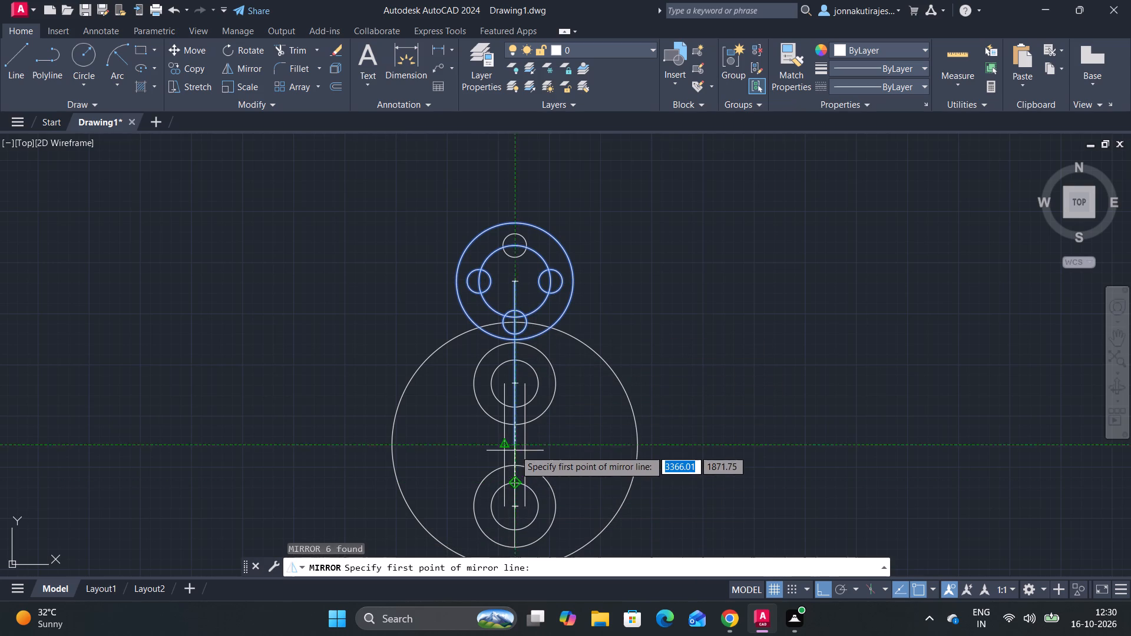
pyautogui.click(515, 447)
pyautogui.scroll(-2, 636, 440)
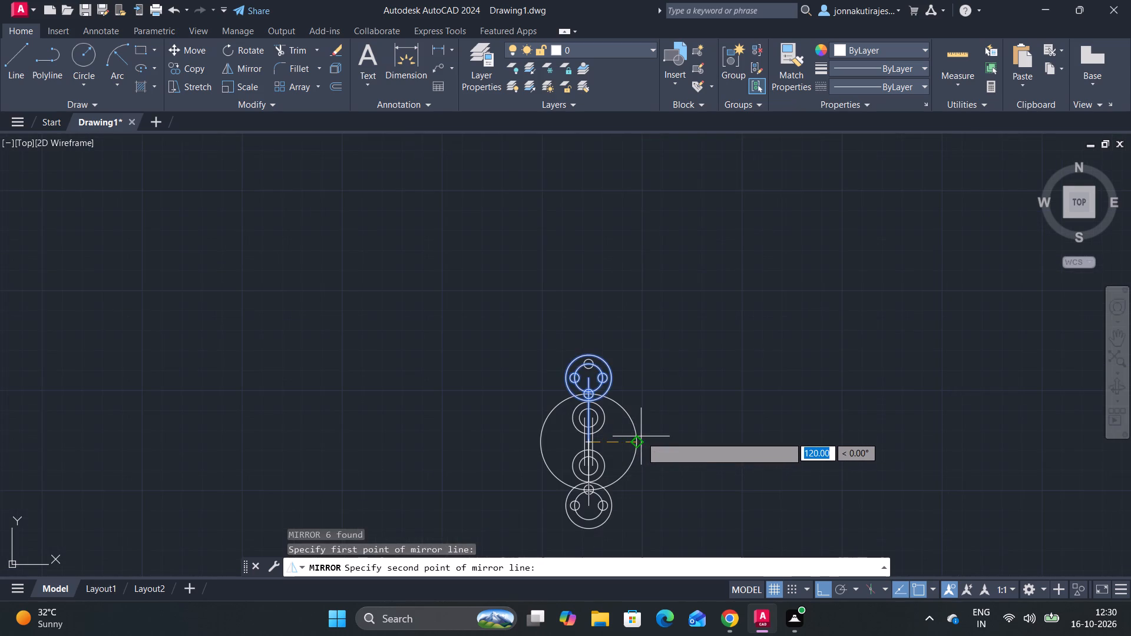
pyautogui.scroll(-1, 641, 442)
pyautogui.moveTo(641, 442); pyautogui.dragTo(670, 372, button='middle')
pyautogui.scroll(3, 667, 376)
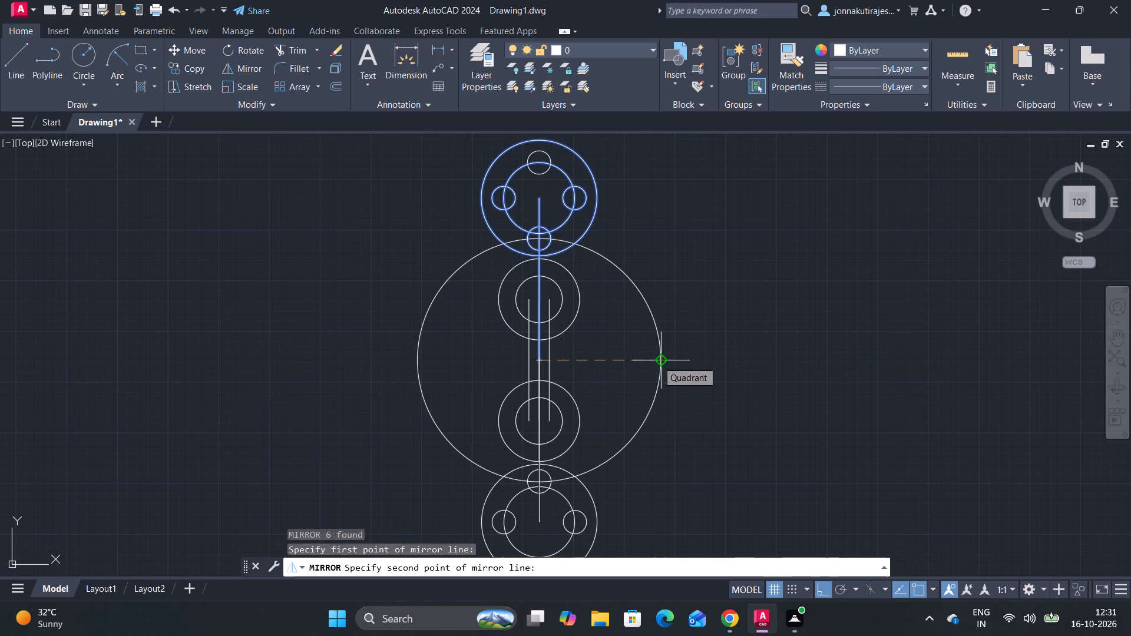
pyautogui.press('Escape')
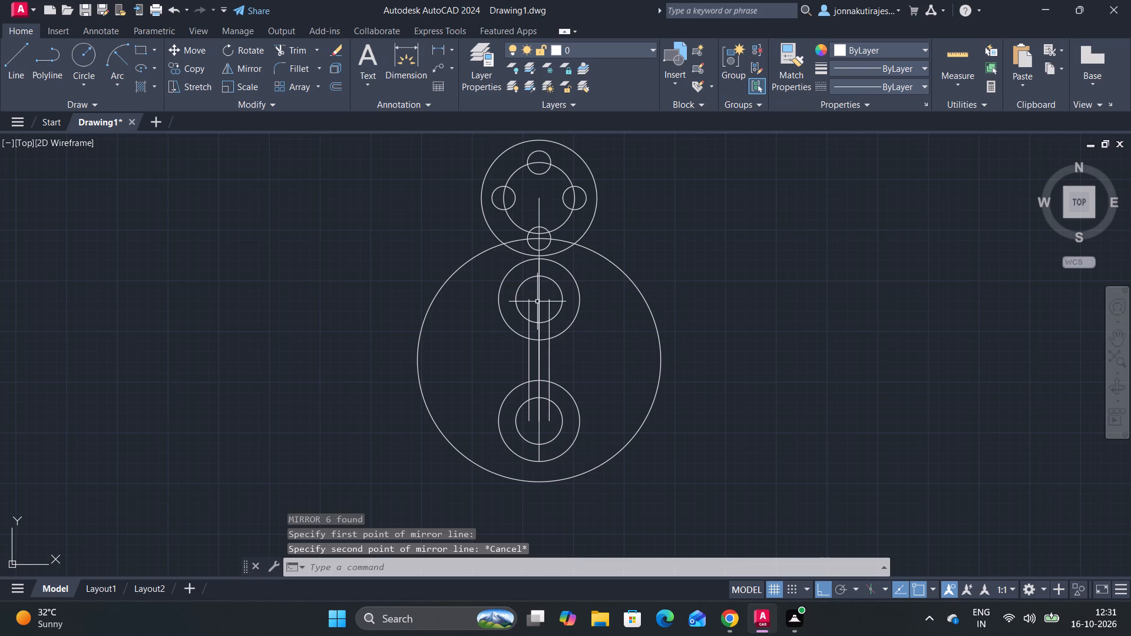
# Delete the 160-long vertical line running up from the large outer circle's centre.
pyautogui.click(537, 302)
pyautogui.press('Delete')
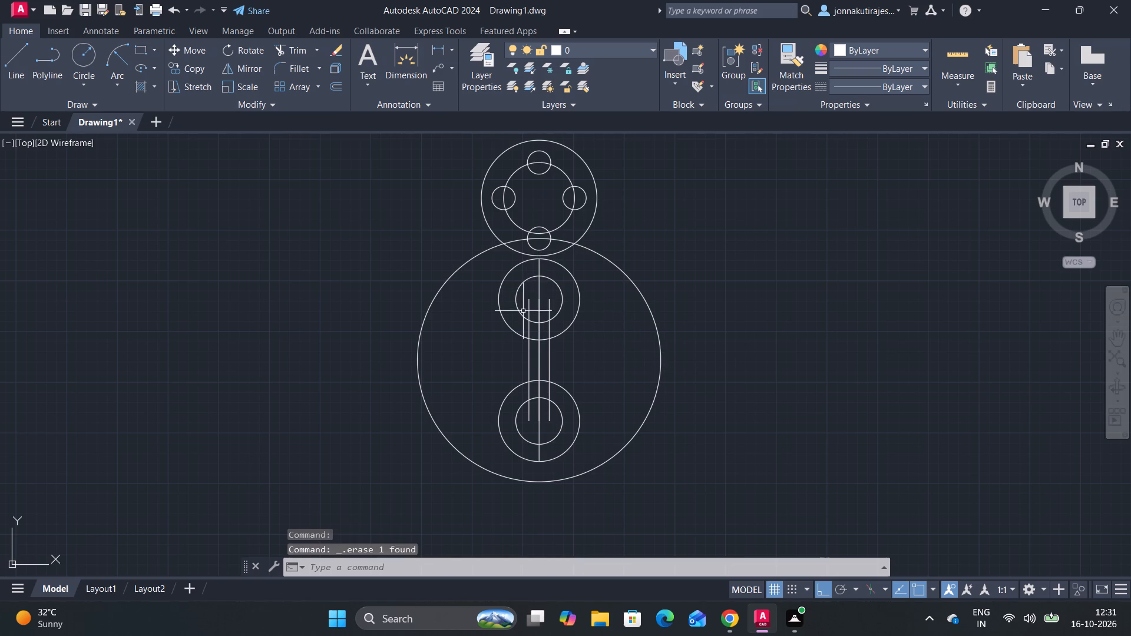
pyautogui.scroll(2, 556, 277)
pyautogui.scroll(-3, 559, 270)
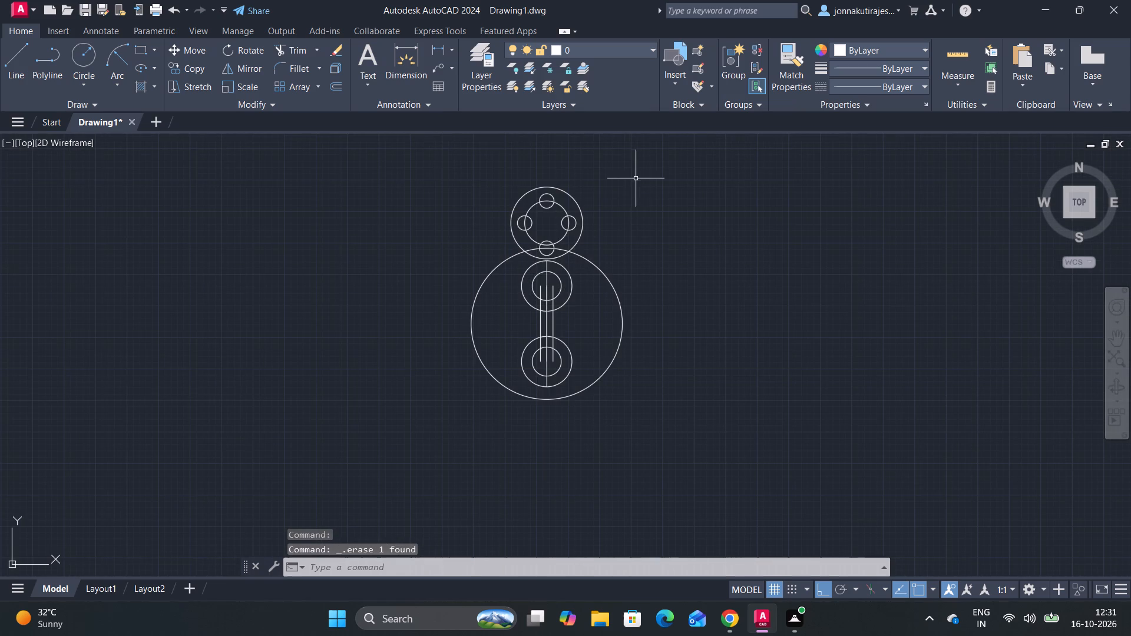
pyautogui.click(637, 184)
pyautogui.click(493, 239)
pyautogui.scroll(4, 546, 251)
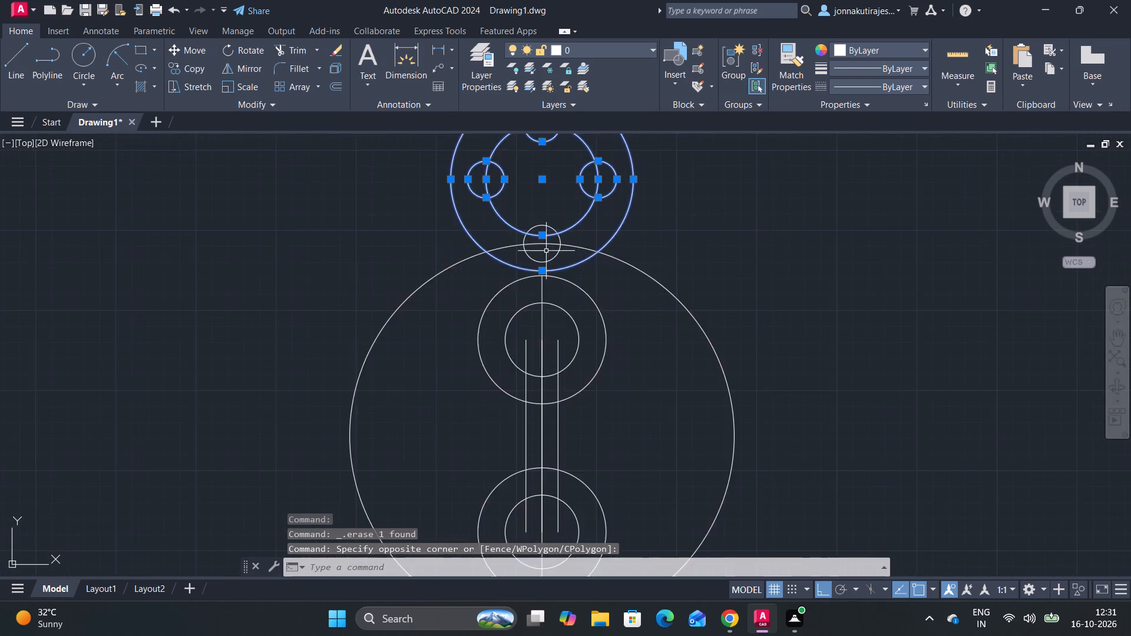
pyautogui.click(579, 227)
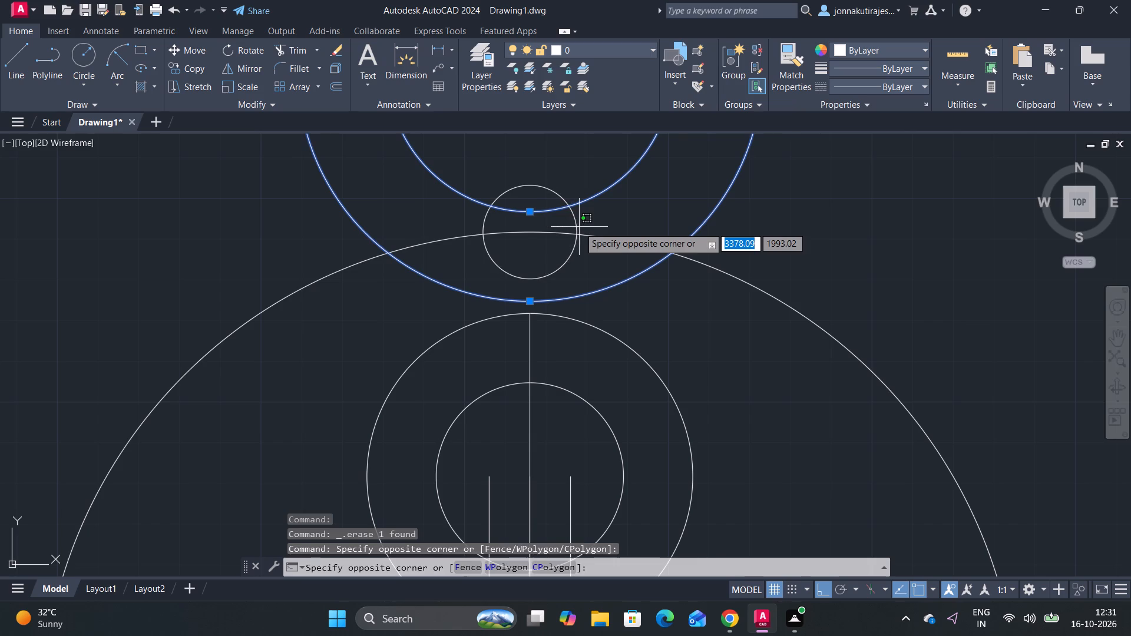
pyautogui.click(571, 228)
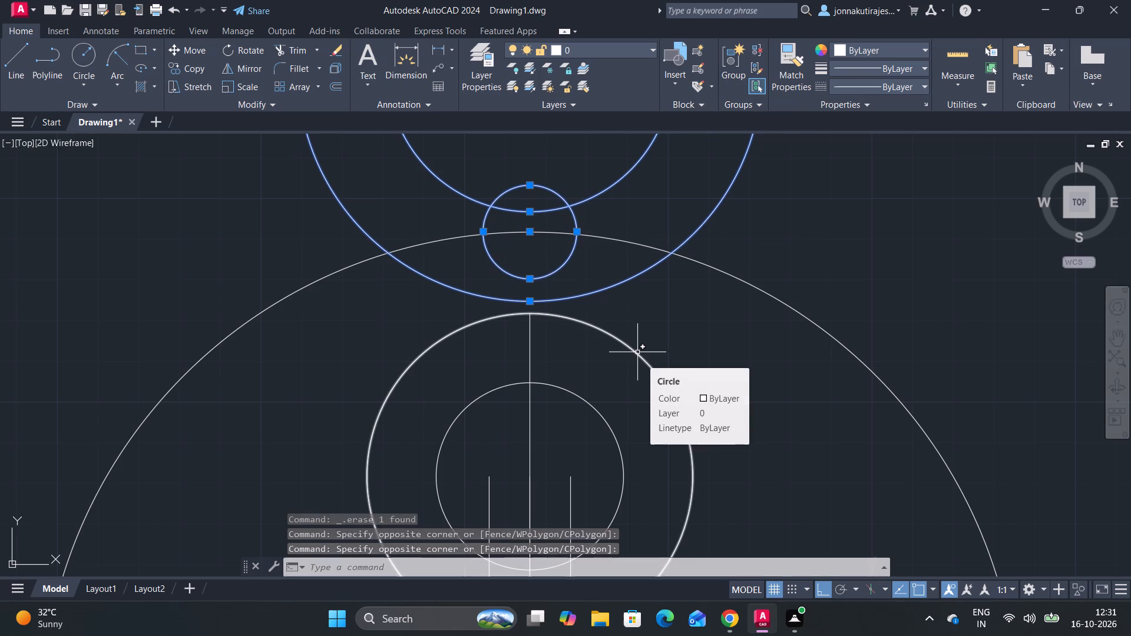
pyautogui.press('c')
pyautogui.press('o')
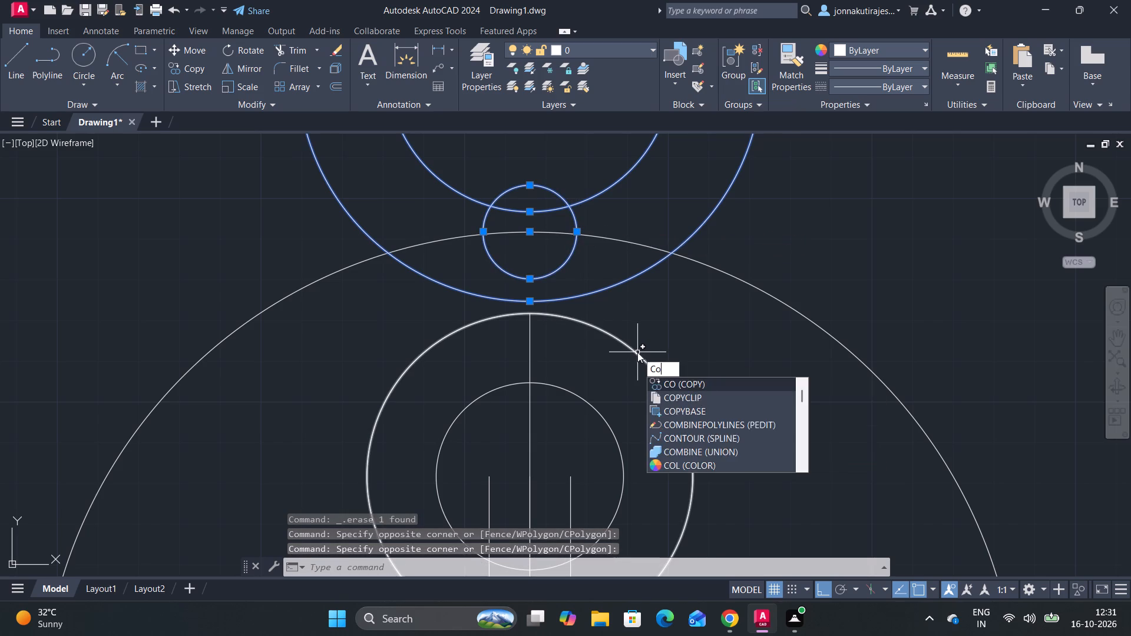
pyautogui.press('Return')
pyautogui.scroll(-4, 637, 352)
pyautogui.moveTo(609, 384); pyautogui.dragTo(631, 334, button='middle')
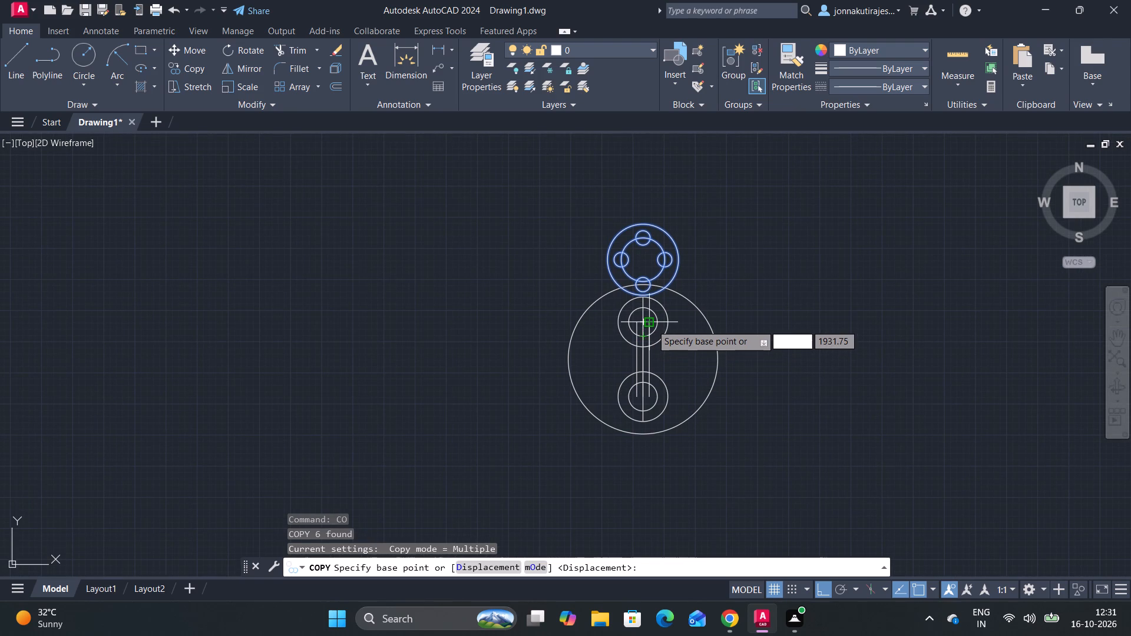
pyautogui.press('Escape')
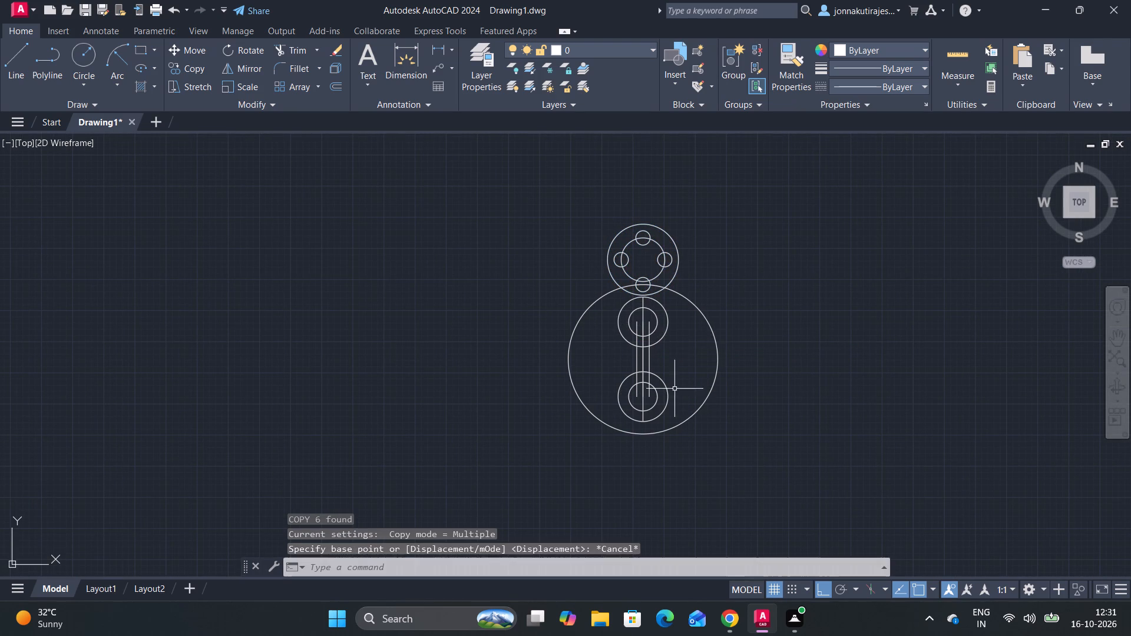
# Mirror the upper radius-57 and radius-35 circles together with all four 23-diameter circles.
pyautogui.scroll(3, 639, 300)
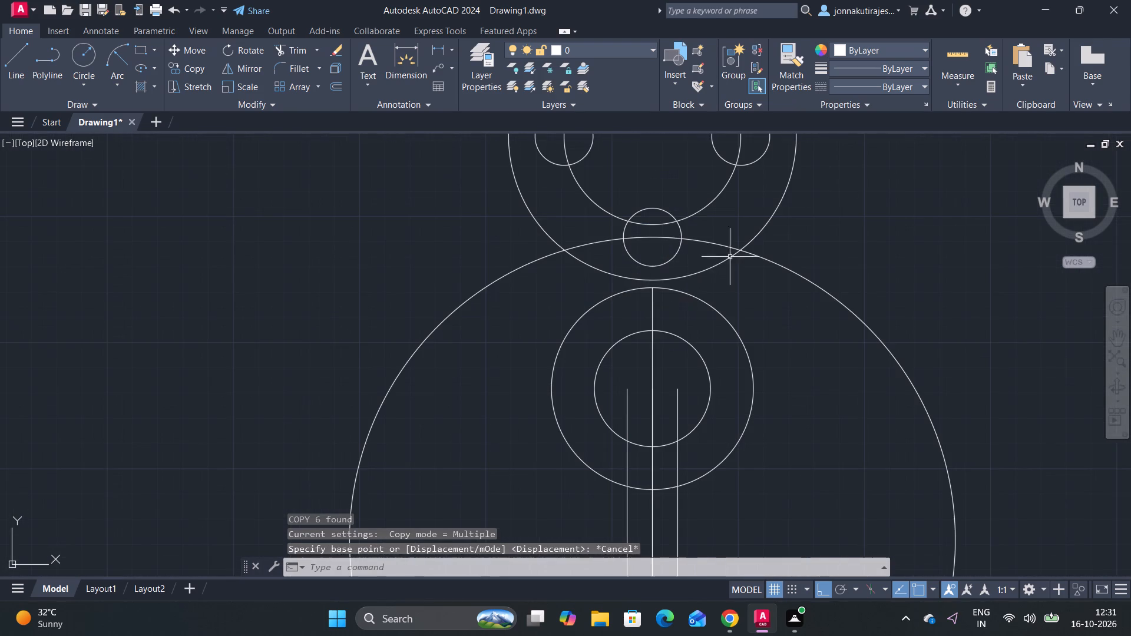
pyautogui.scroll(-3, 862, 190)
pyautogui.moveTo(866, 213); pyautogui.dragTo(806, 342, button='middle')
pyautogui.scroll(1, 796, 319)
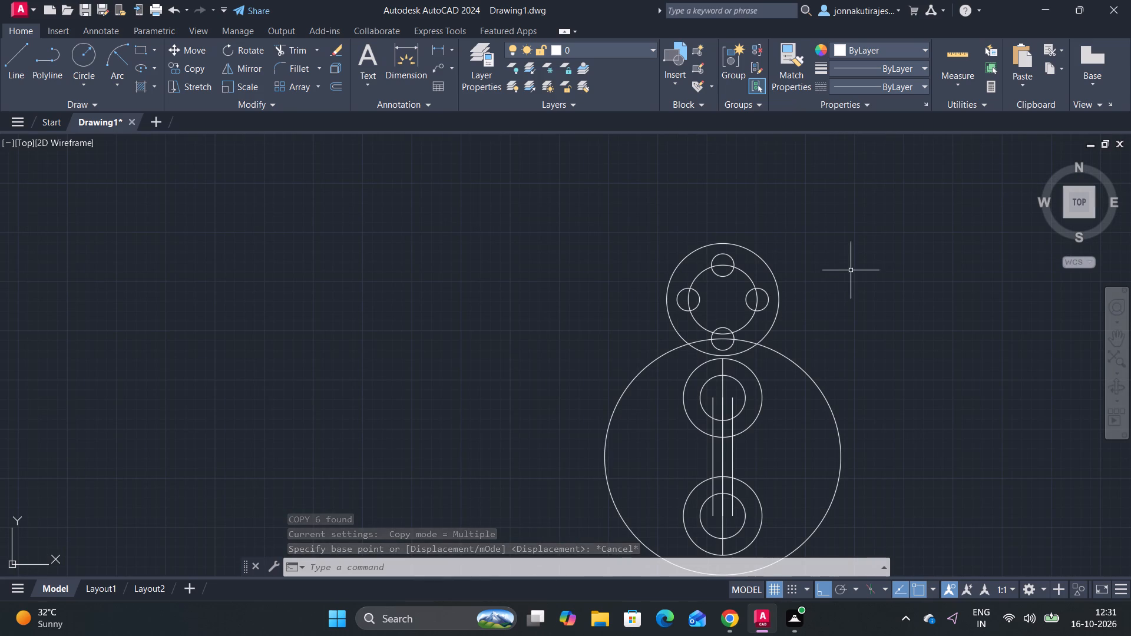
pyautogui.click(850, 250)
pyautogui.click(644, 315)
pyautogui.scroll(3, 732, 330)
pyautogui.click(724, 343)
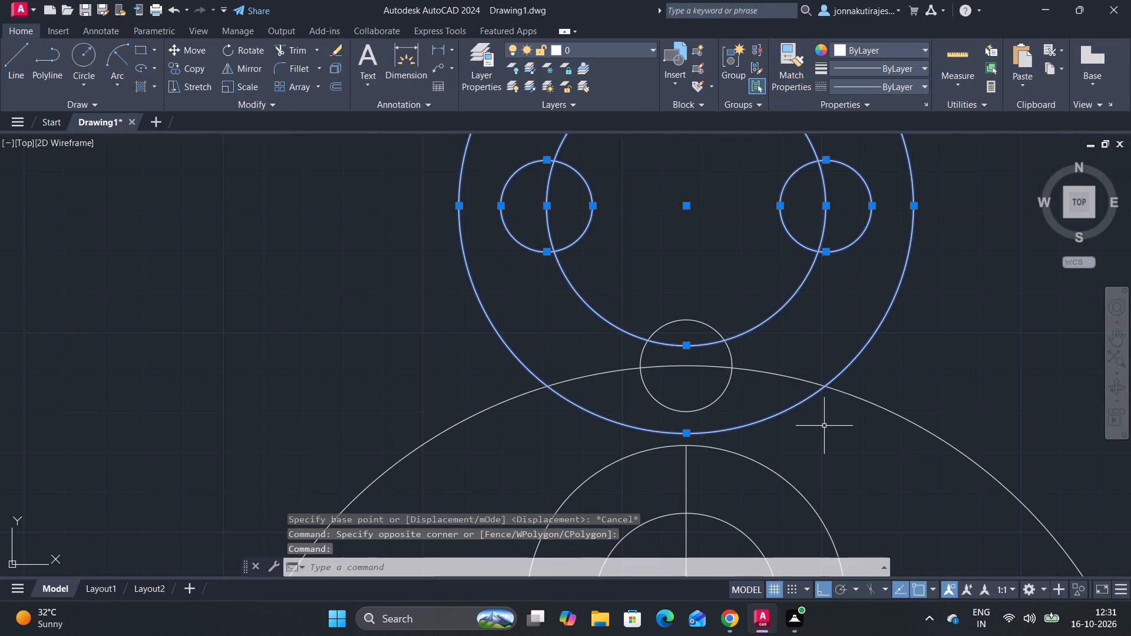
pyautogui.click(699, 321)
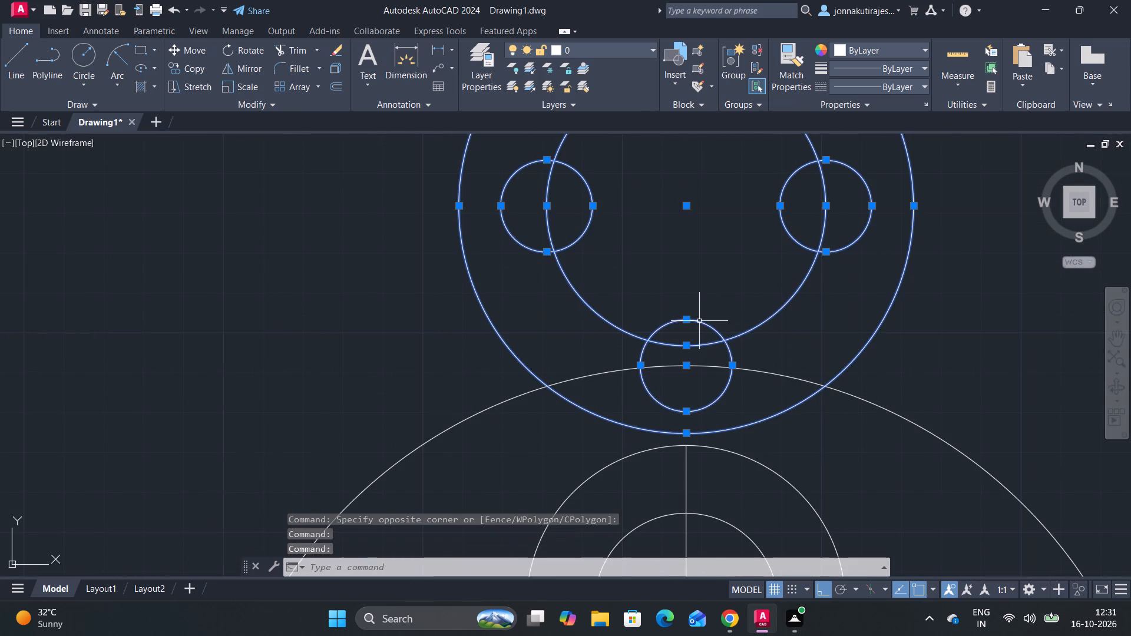
pyautogui.scroll(-2, 823, 352)
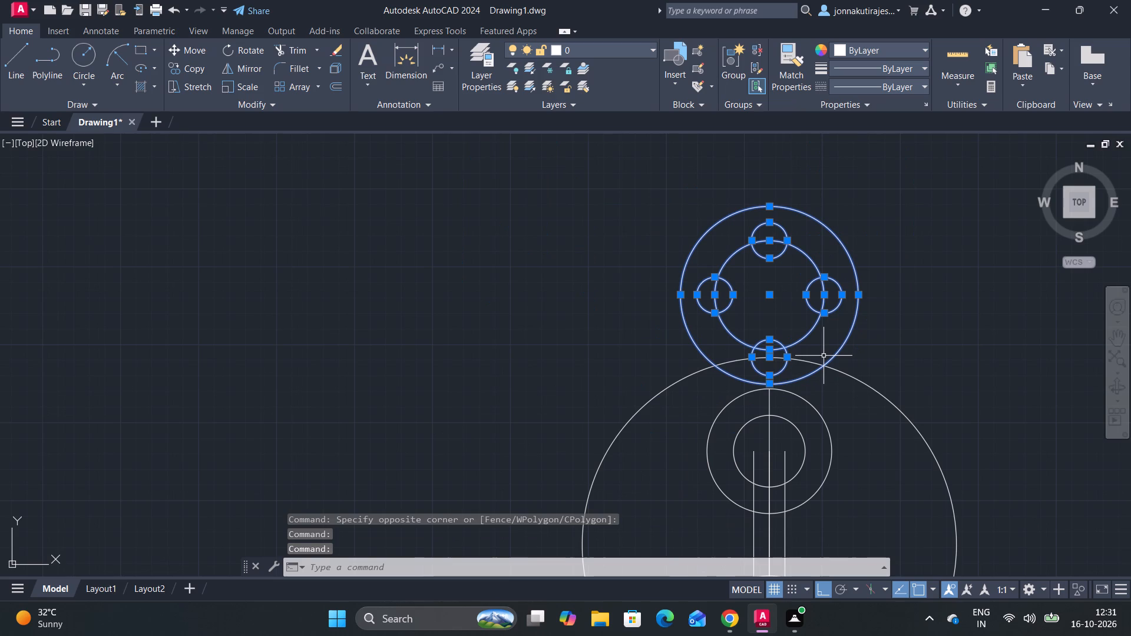
pyautogui.press('m')
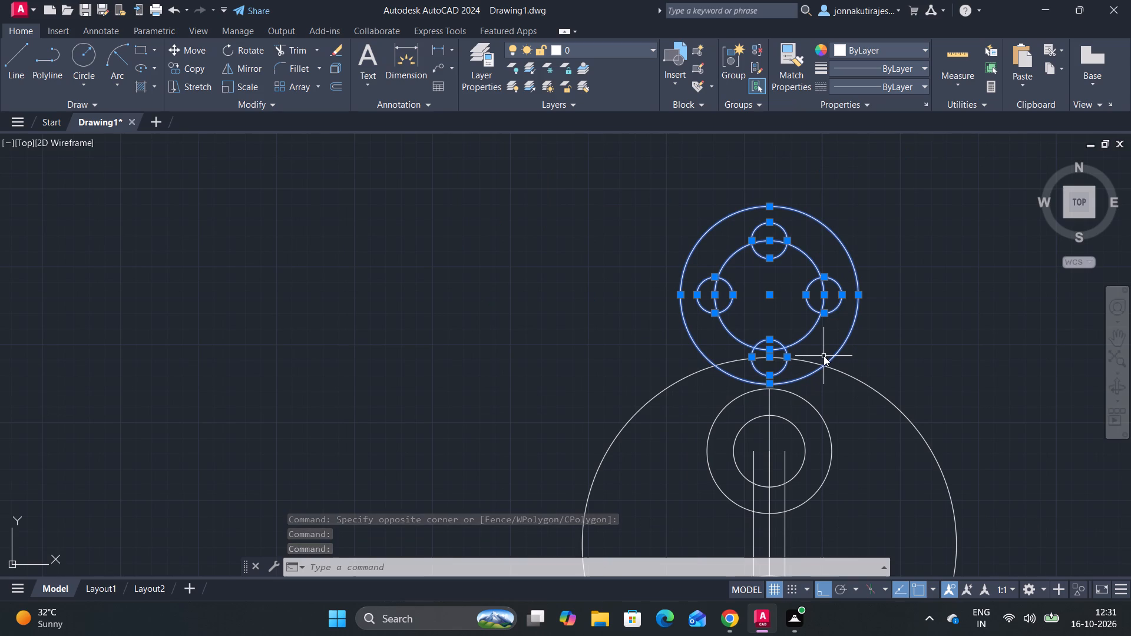
pyautogui.press('i')
pyautogui.press('Return')
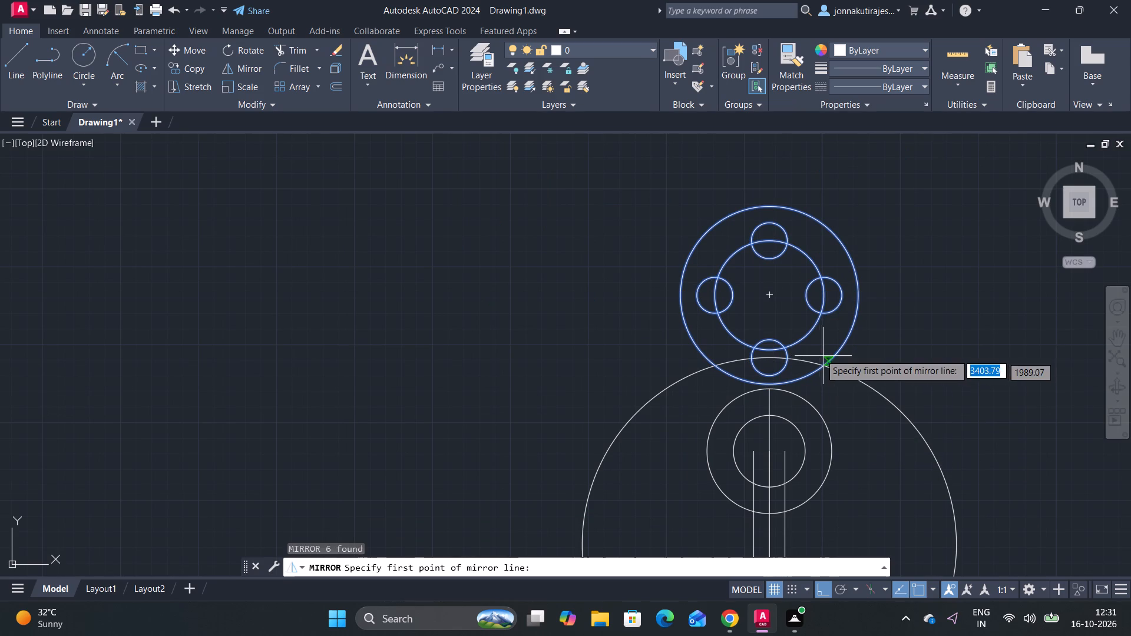
pyautogui.scroll(2, 791, 318)
pyautogui.scroll(-3, 790, 317)
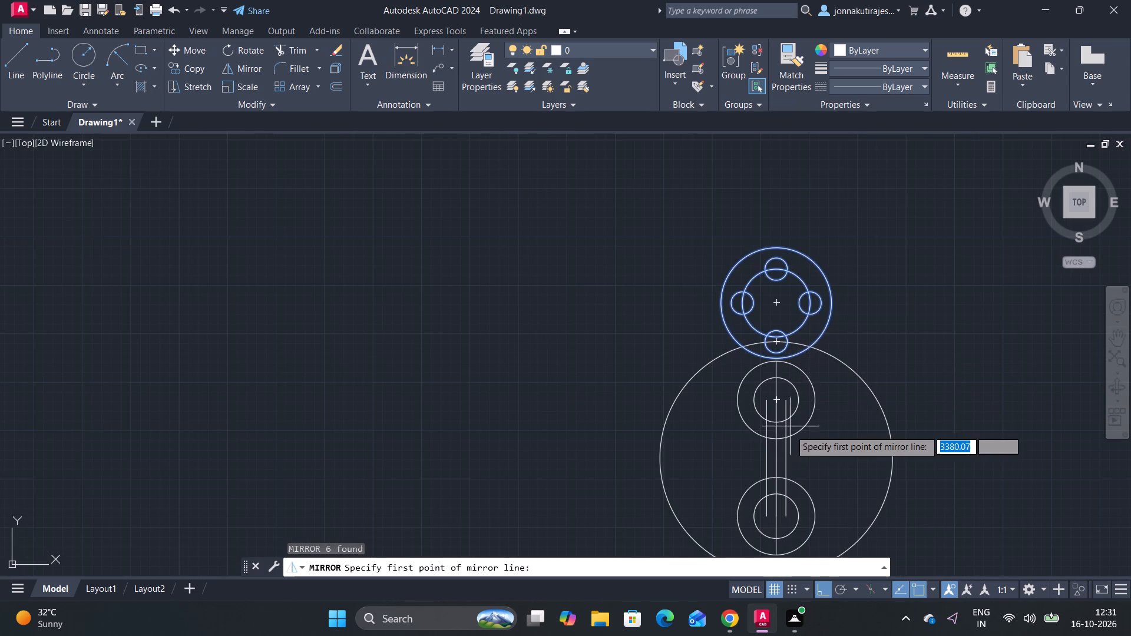
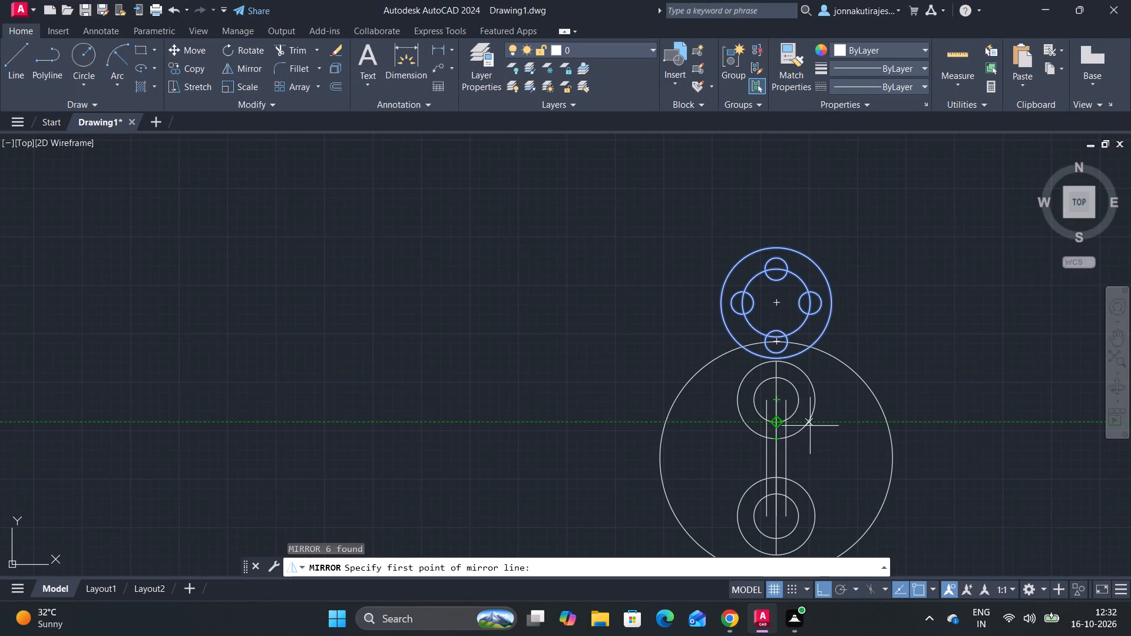
# Set the mirror line horizontally through the large outer circle's centre and keep the source circles.
pyautogui.click(776, 456)
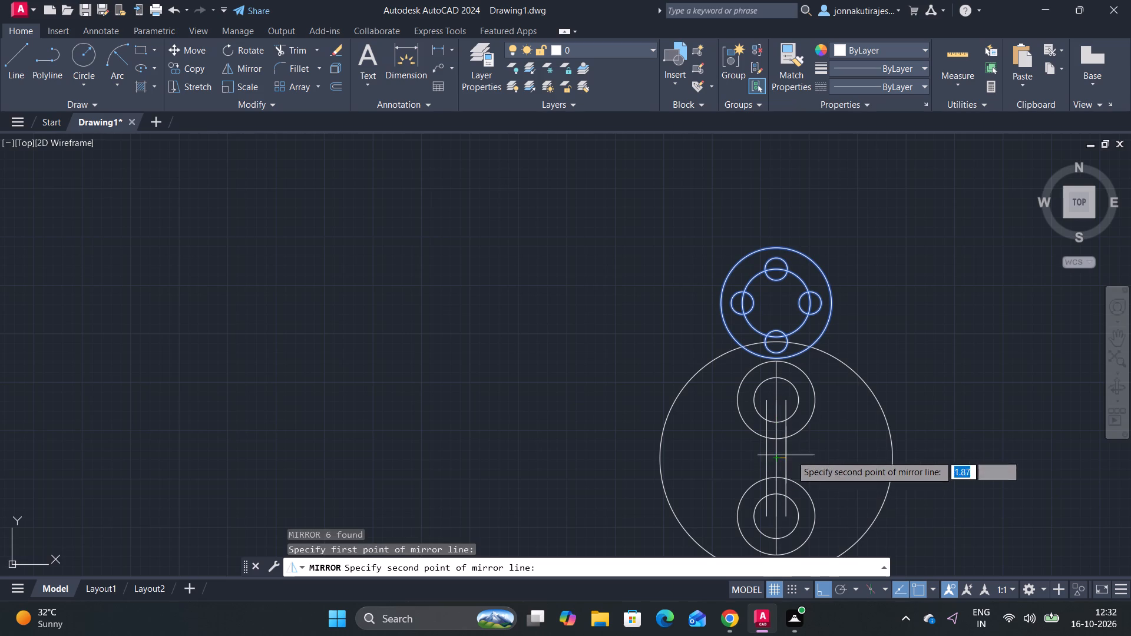
pyautogui.scroll(-3, 898, 457)
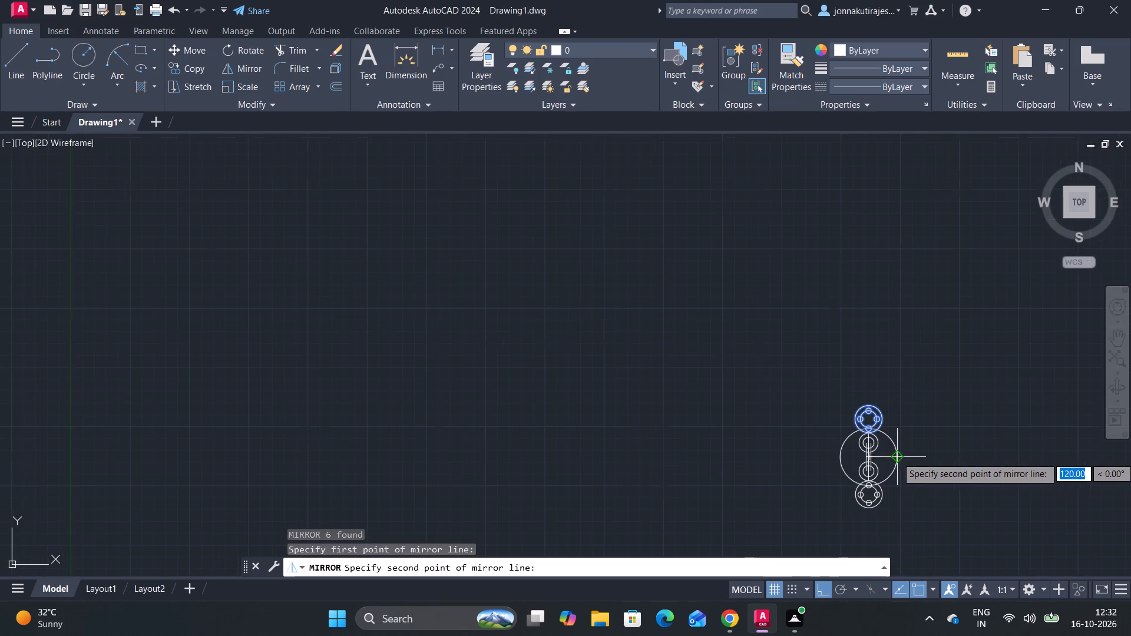
pyautogui.moveTo(898, 456); pyautogui.dragTo(883, 397, button='middle')
pyautogui.scroll(2, 879, 423)
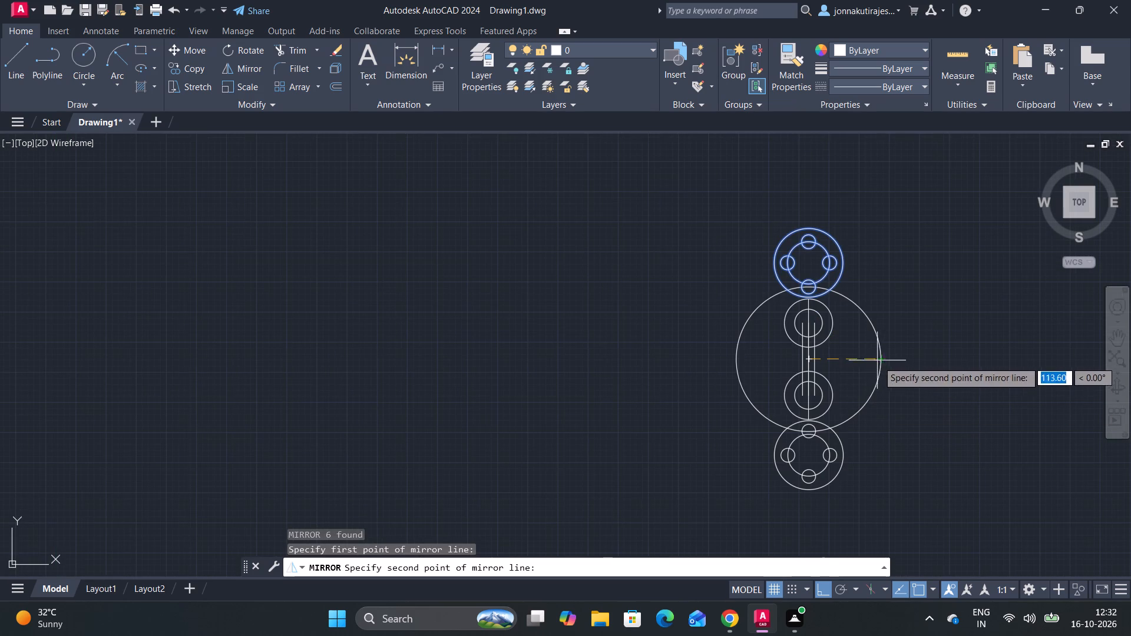
pyautogui.click(883, 362)
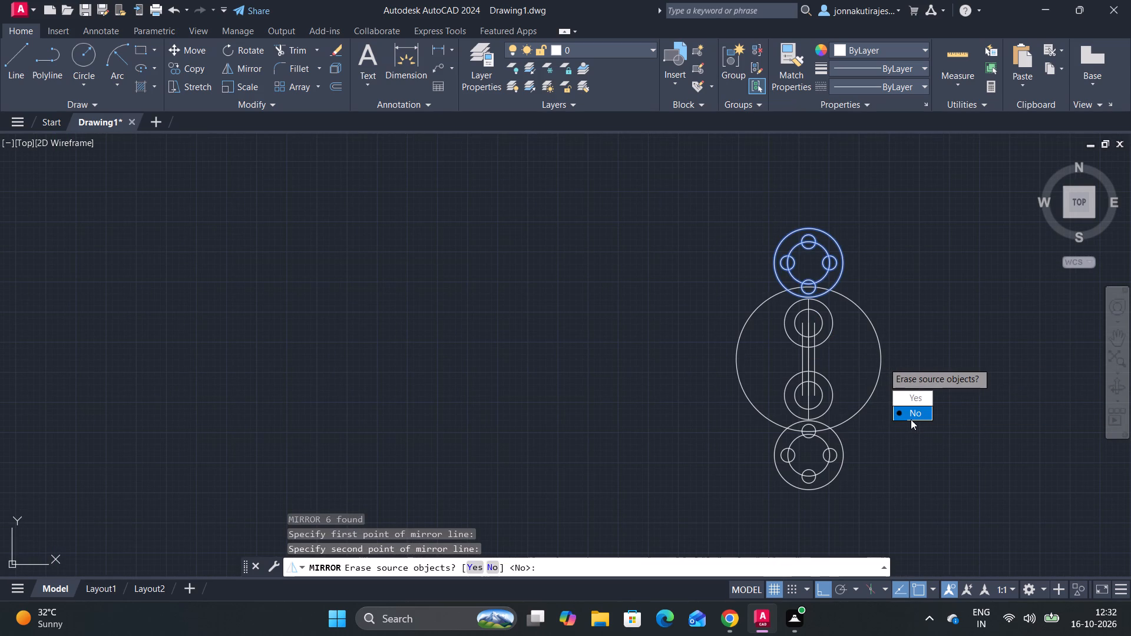
pyautogui.moveTo(911, 419); pyautogui.dragTo(883, 362)
# Fillet both sides of the junction between the upper radius-57 circle and the large outer circle with radius 40.
pyautogui.scroll(2, 836, 340)
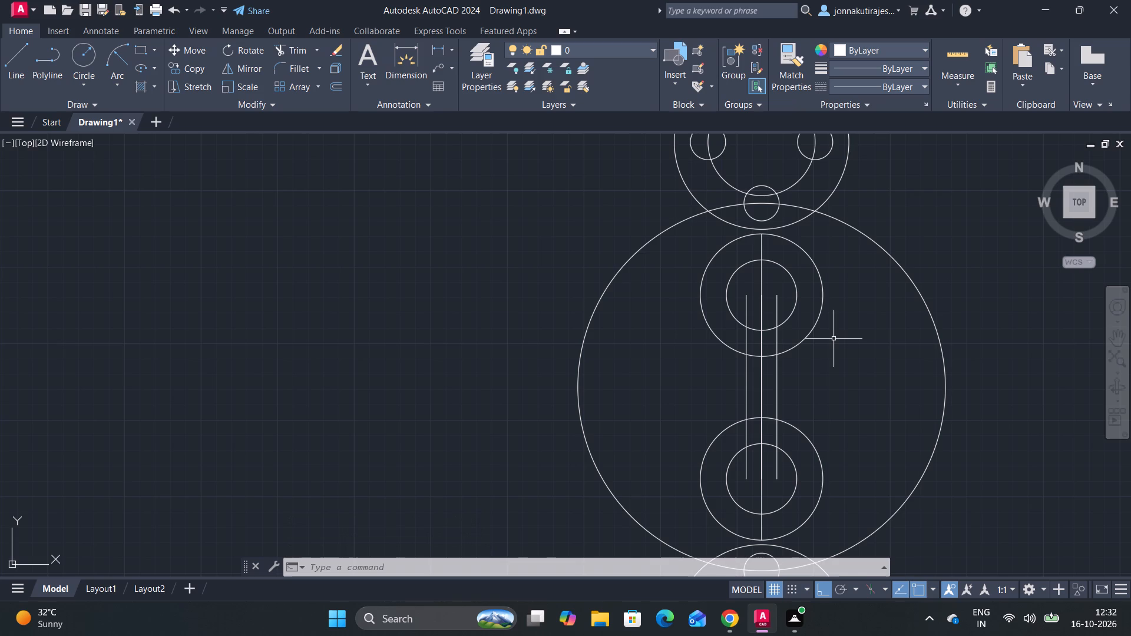
pyautogui.scroll(-1, 791, 323)
pyautogui.moveTo(836, 364); pyautogui.dragTo(785, 363, button='middle')
pyautogui.scroll(-1, 808, 363)
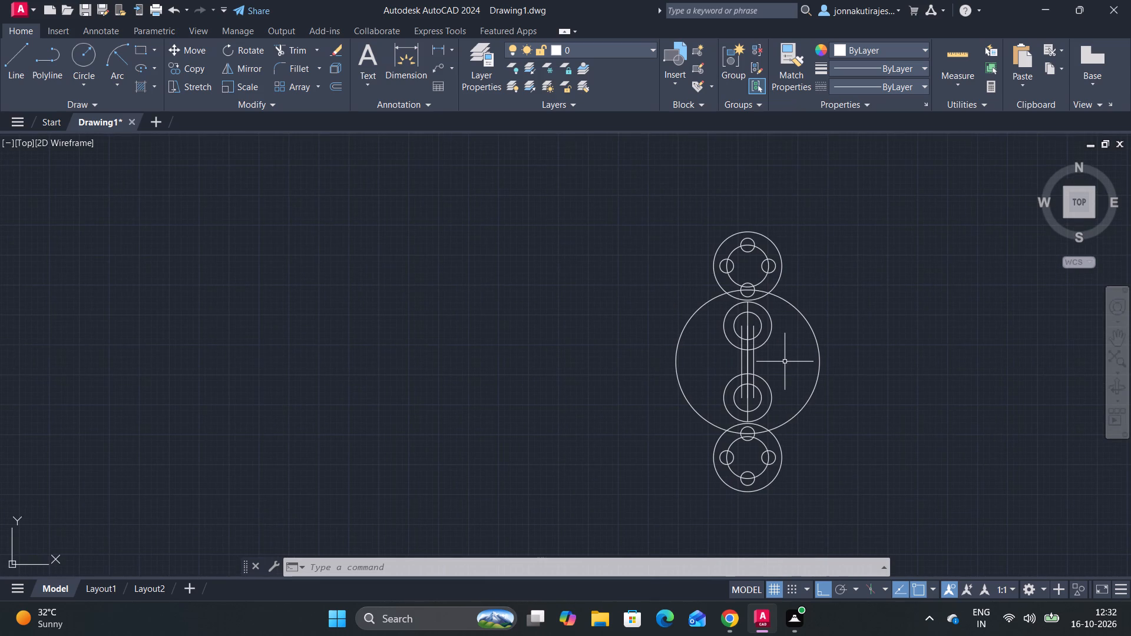
pyautogui.scroll(1, 783, 358)
pyautogui.scroll(-1, 782, 357)
pyautogui.moveTo(782, 357); pyautogui.dragTo(763, 351, button='middle')
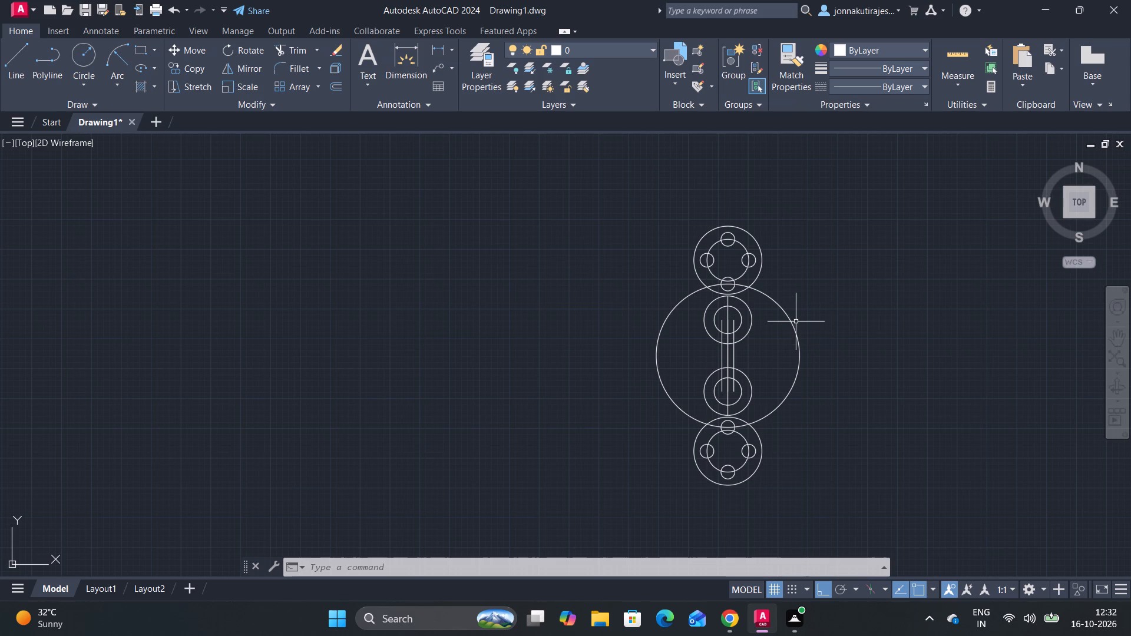
pyautogui.click(302, 67)
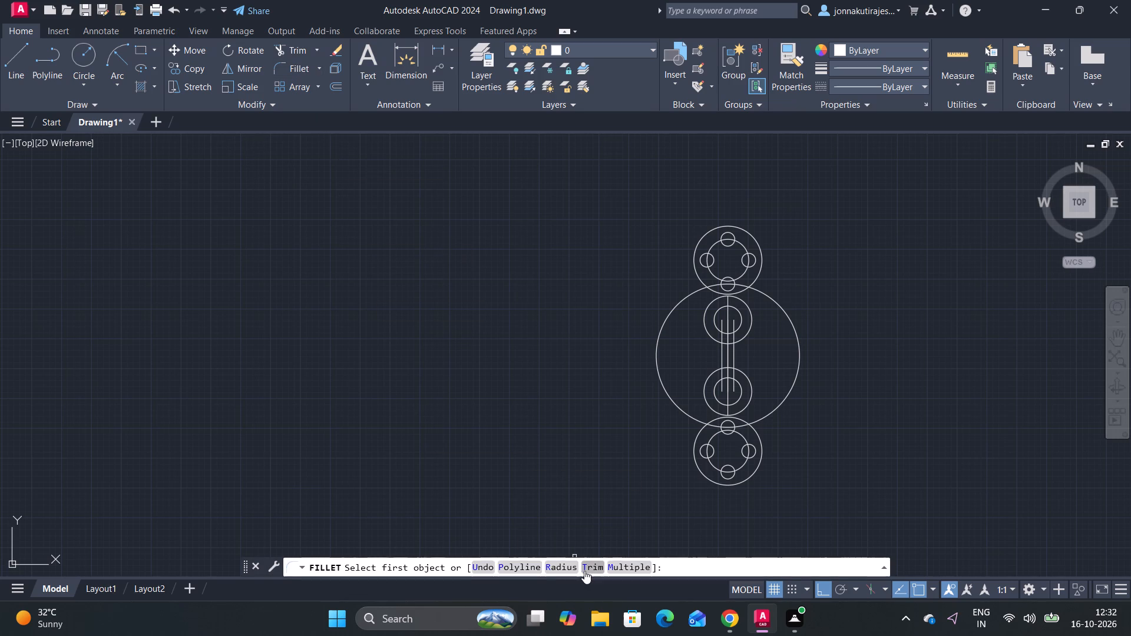
pyautogui.click(571, 562)
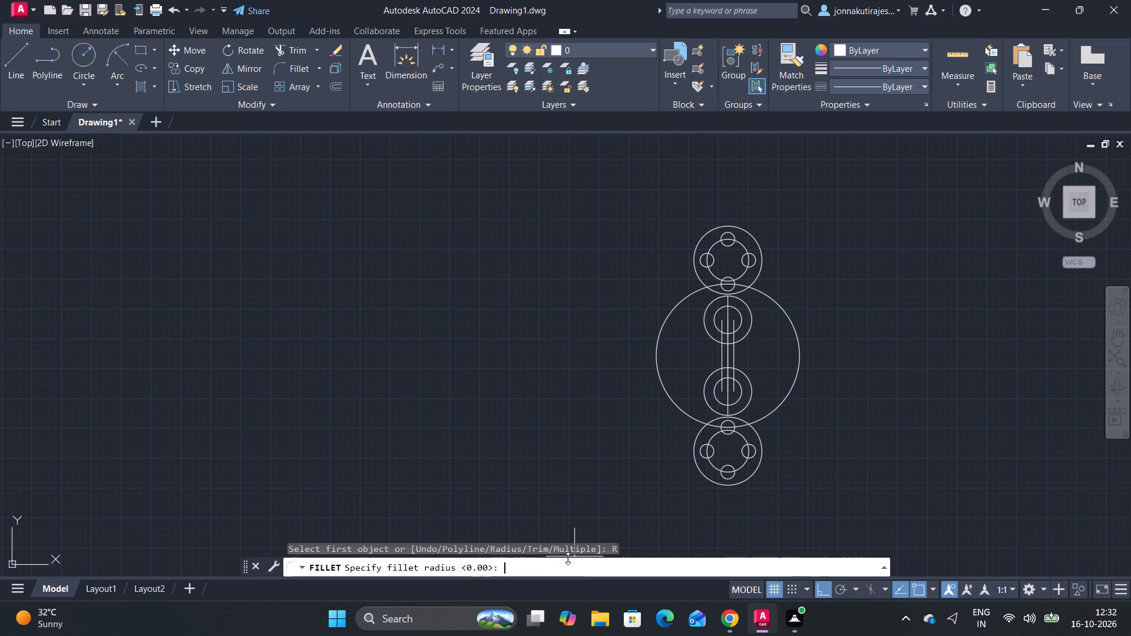
pyautogui.write('40')
pyautogui.press('Return')
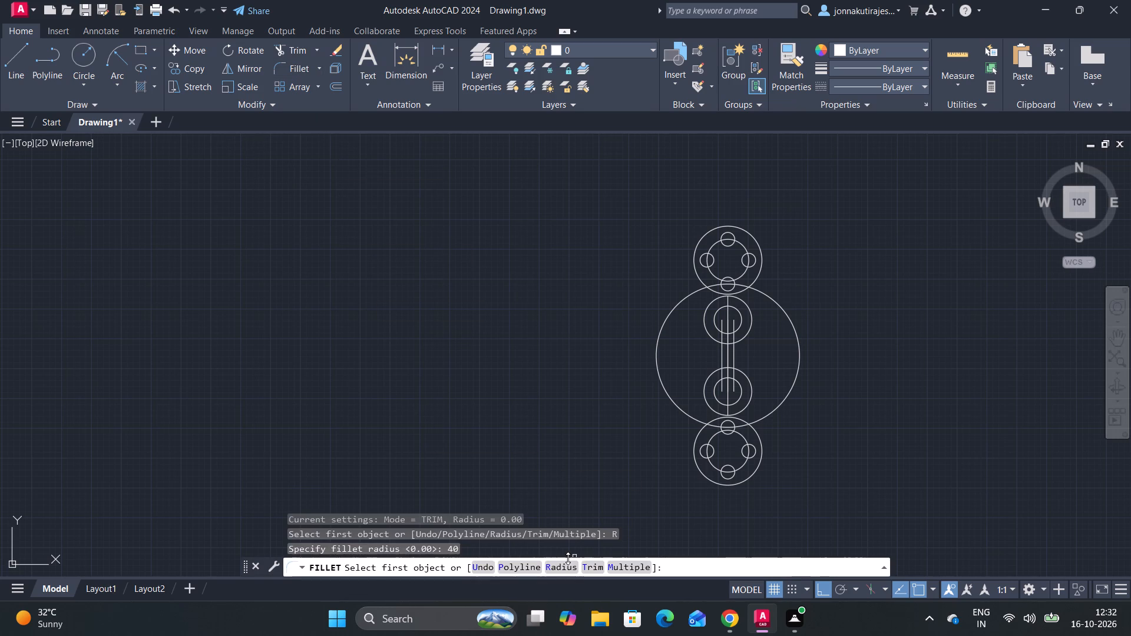
pyautogui.click(756, 278)
pyautogui.click(764, 296)
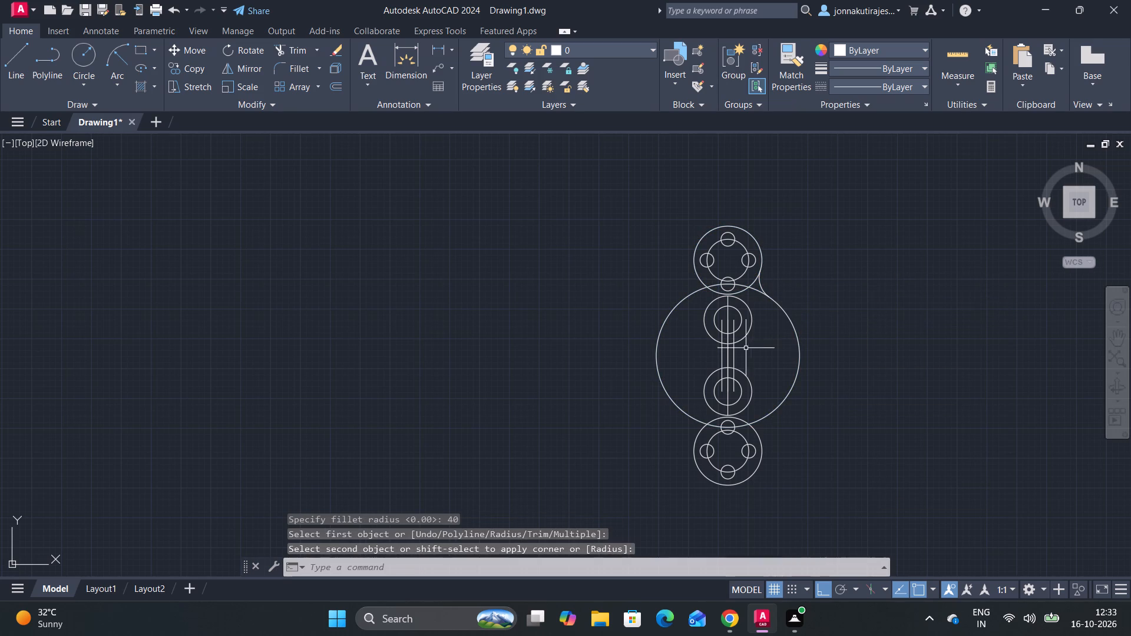
pyautogui.press('space')
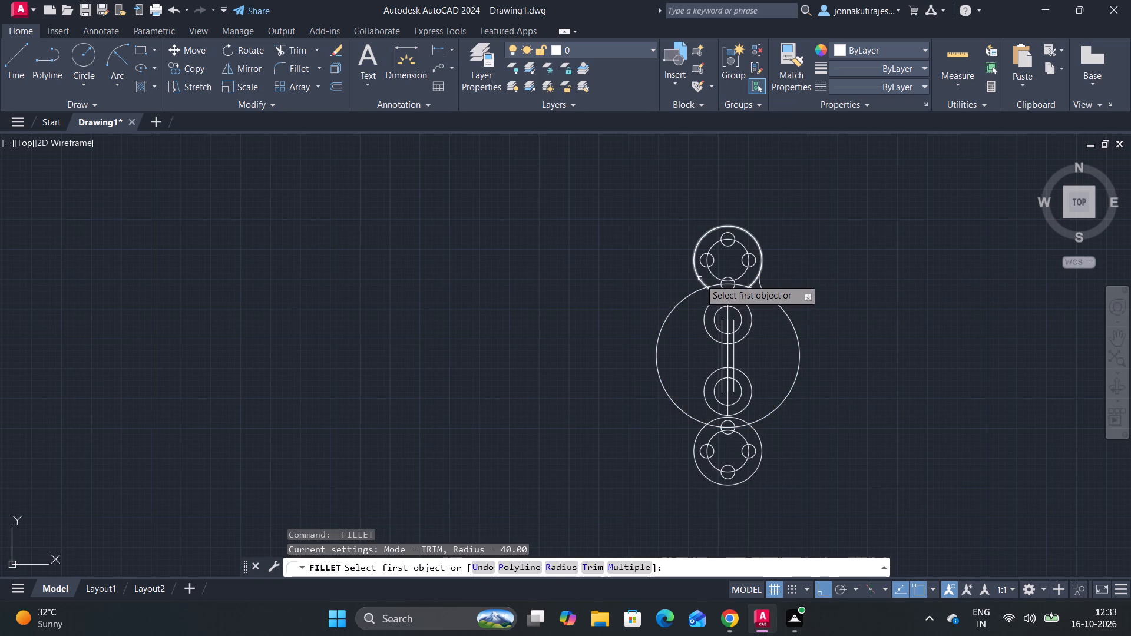
pyautogui.click(700, 279)
pyautogui.click(700, 290)
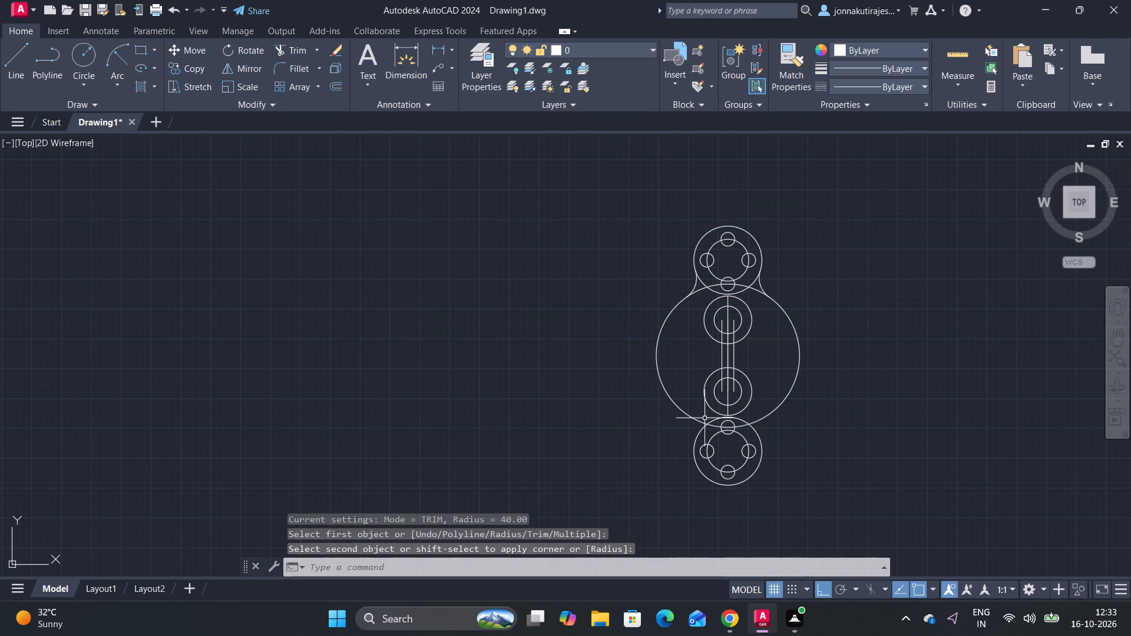
# Fillet both sides of the junction between the large outer circle and the lower radius-57 circle with radius 40.
pyautogui.press('space')
pyautogui.click(702, 423)
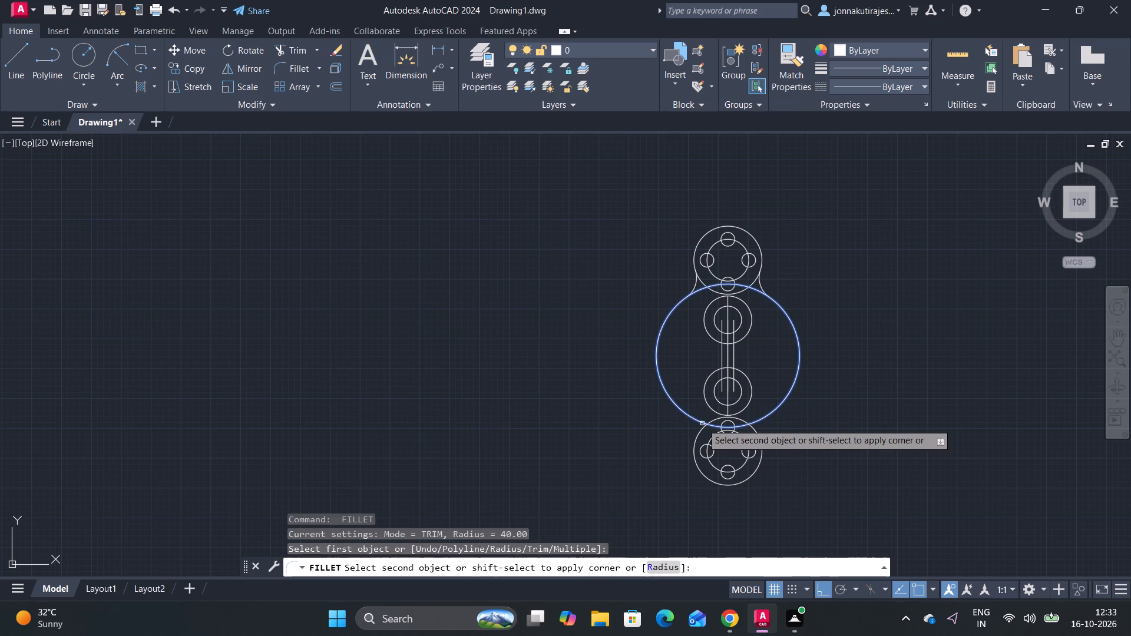
pyautogui.click(701, 430)
pyautogui.press('space')
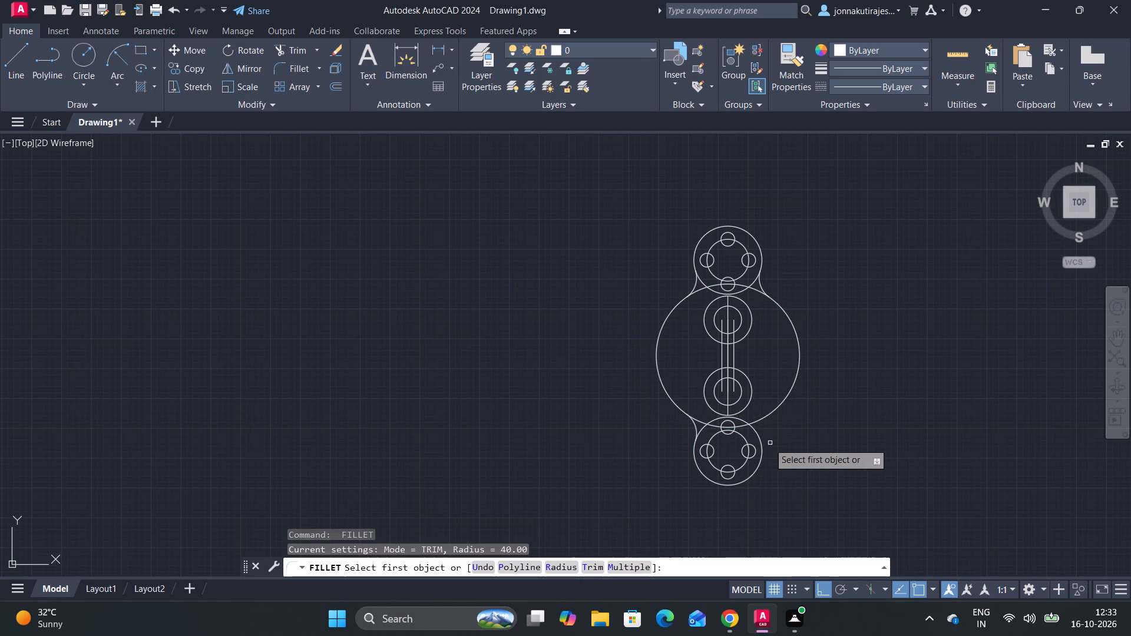
pyautogui.click(756, 433)
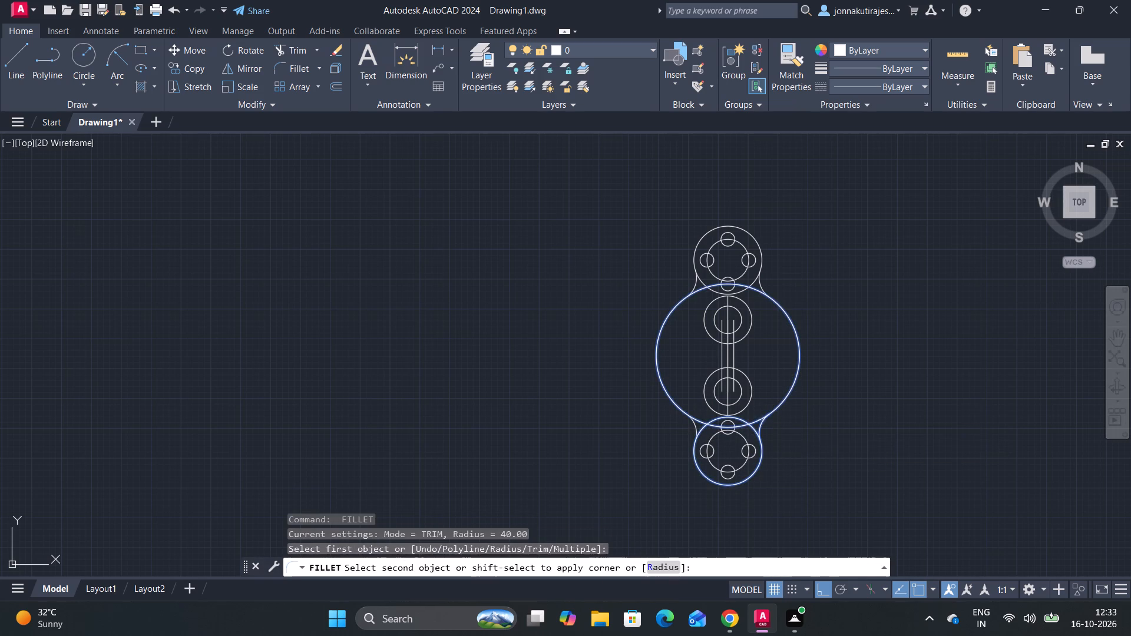
pyautogui.click(760, 419)
pyautogui.press('Escape')
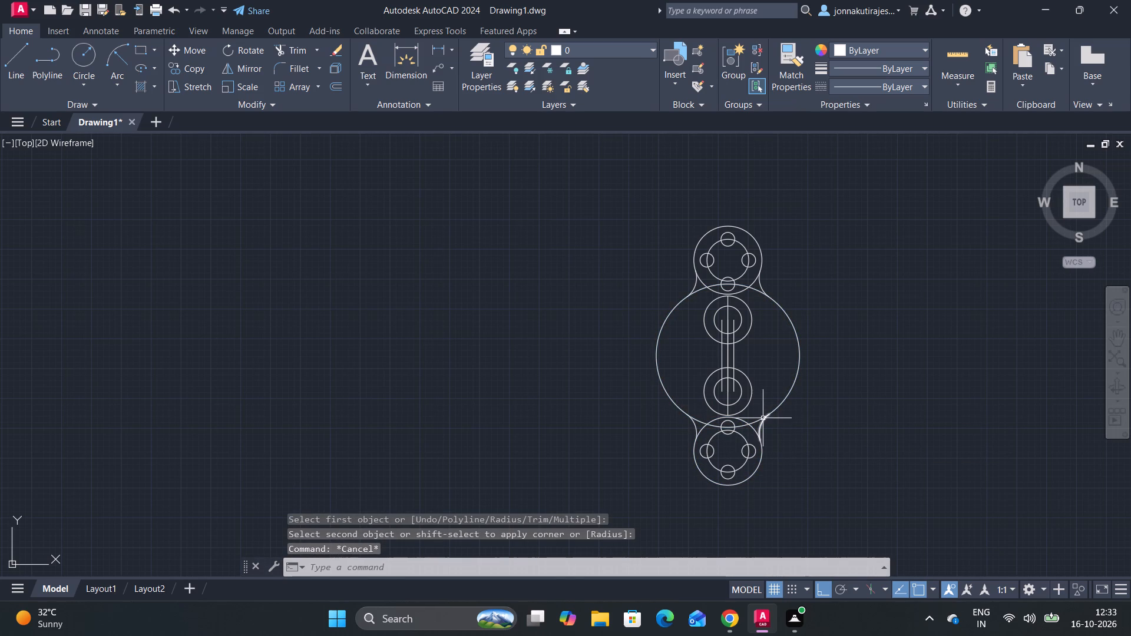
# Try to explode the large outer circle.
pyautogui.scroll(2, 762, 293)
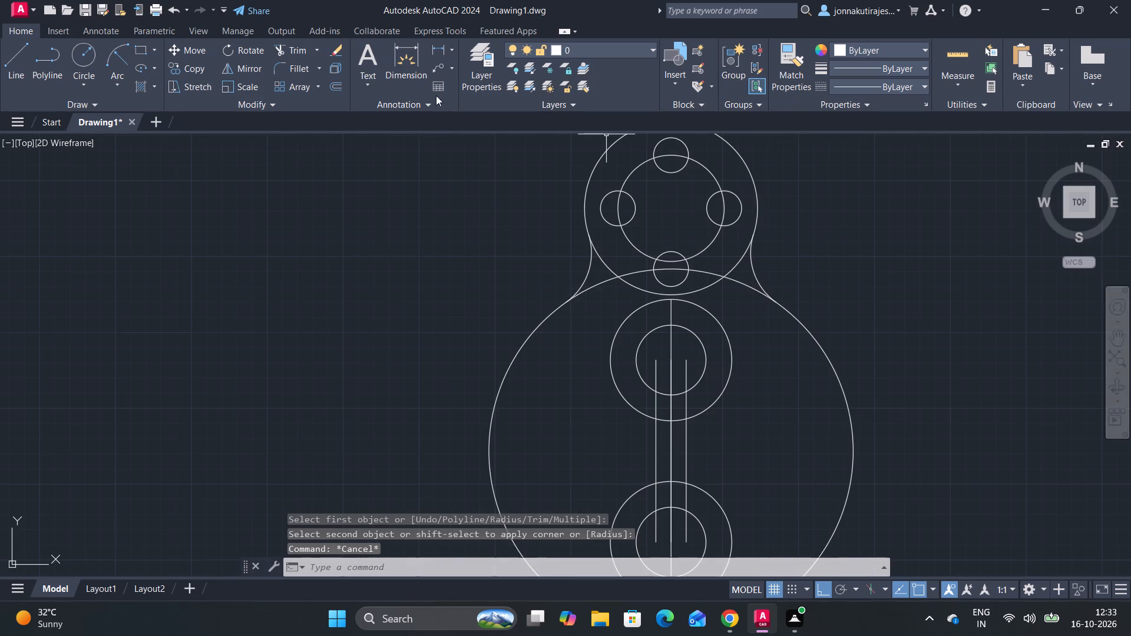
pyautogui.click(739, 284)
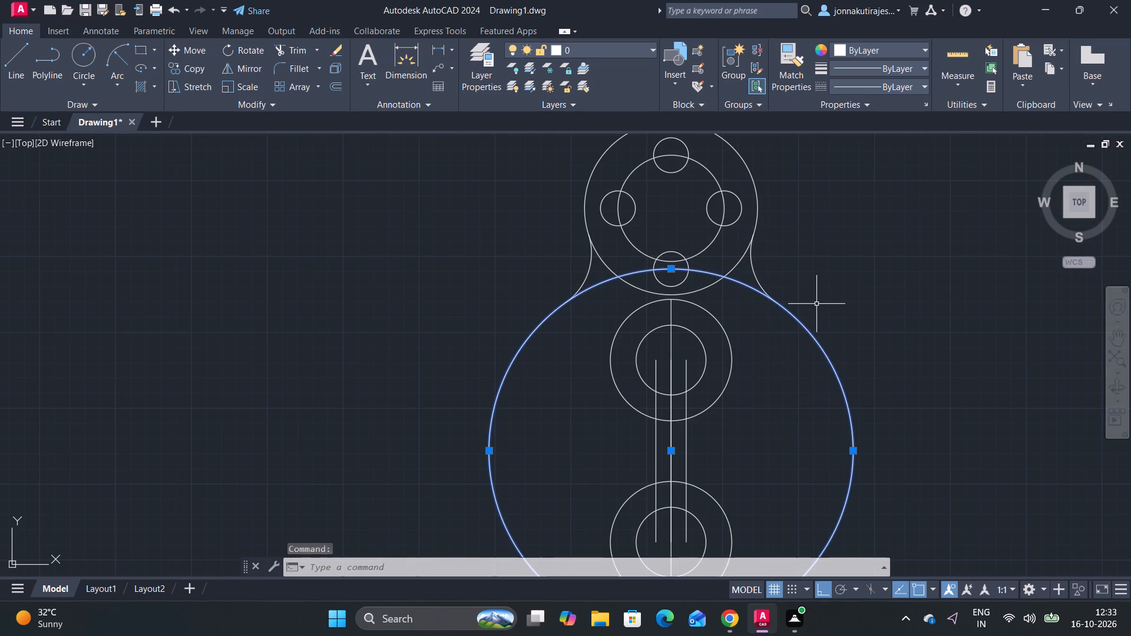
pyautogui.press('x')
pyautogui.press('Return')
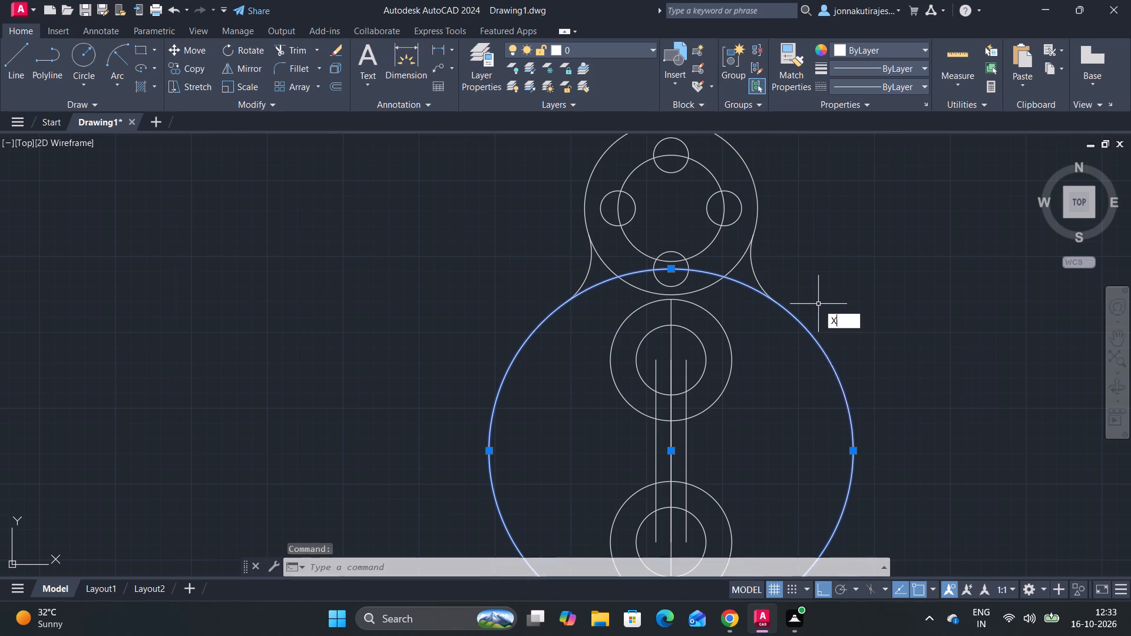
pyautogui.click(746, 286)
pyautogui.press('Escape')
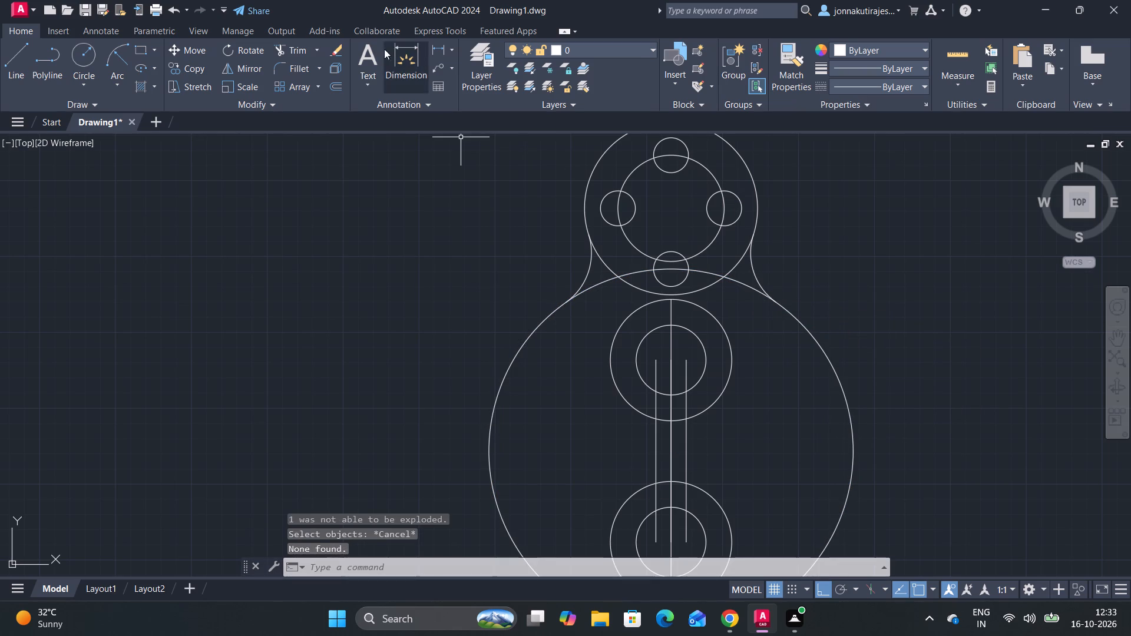
# Trim away the large outer circle's top arc between the two upper fillets, including the parts inside the radius-57 circle.
pyautogui.click(300, 44)
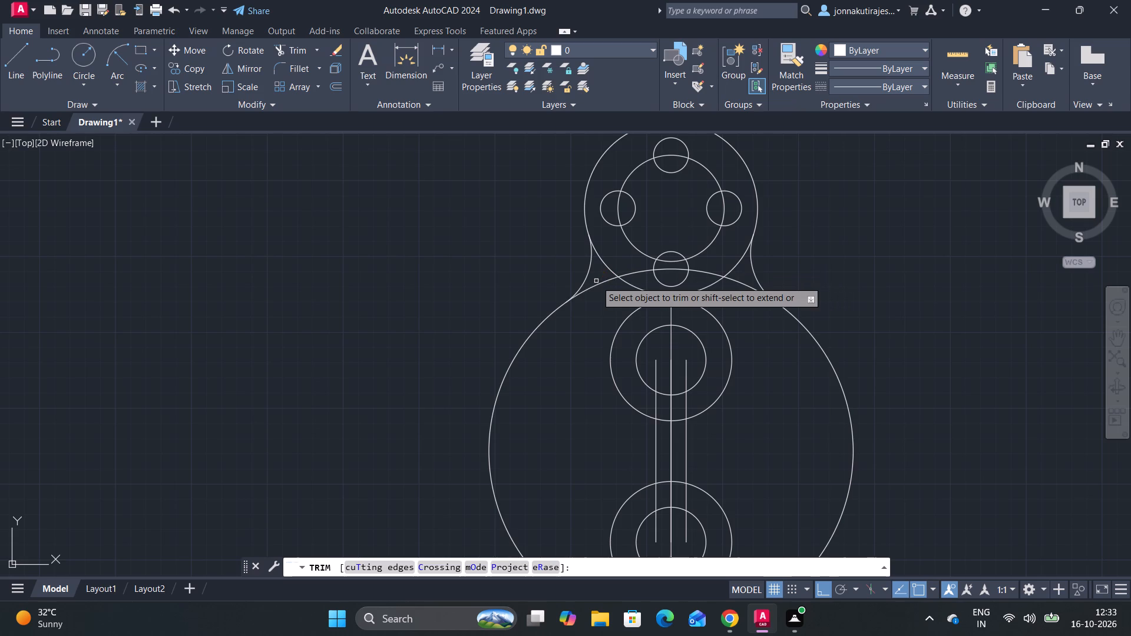
pyautogui.click(596, 286)
pyautogui.click(627, 271)
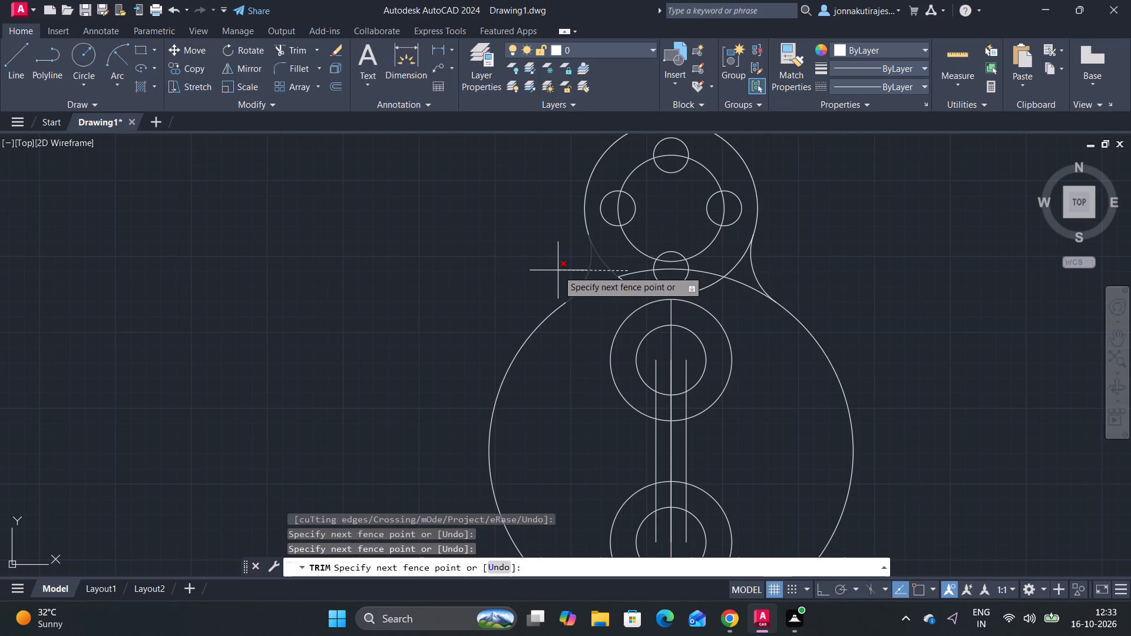
pyautogui.press('Escape')
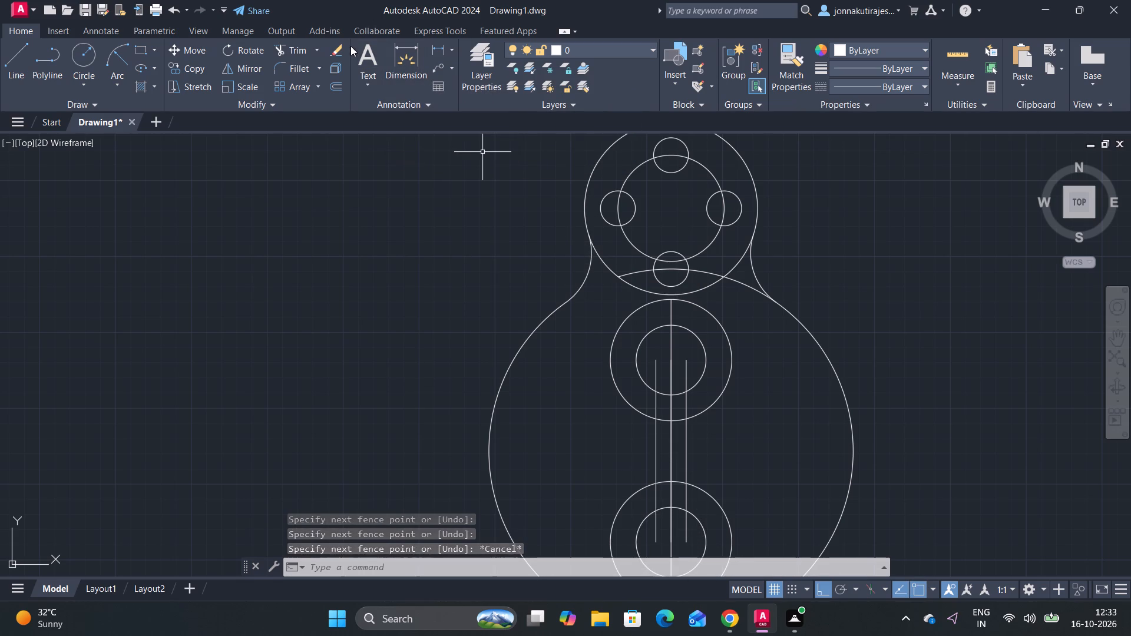
pyautogui.click(300, 47)
pyautogui.scroll(2, 641, 259)
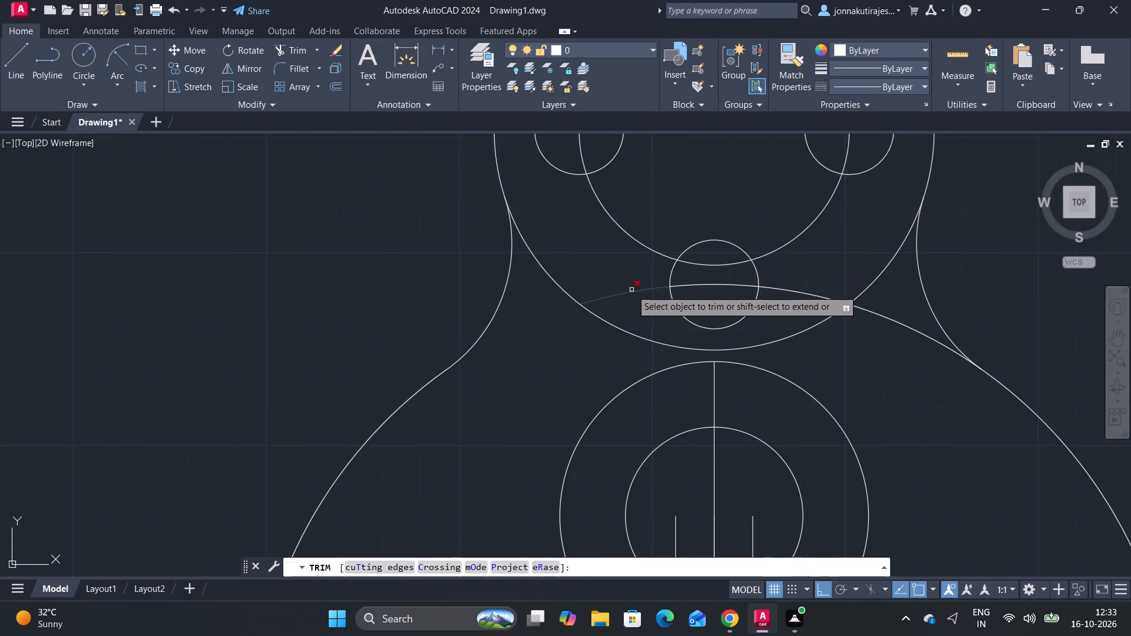
pyautogui.click(631, 290)
pyautogui.click(695, 284)
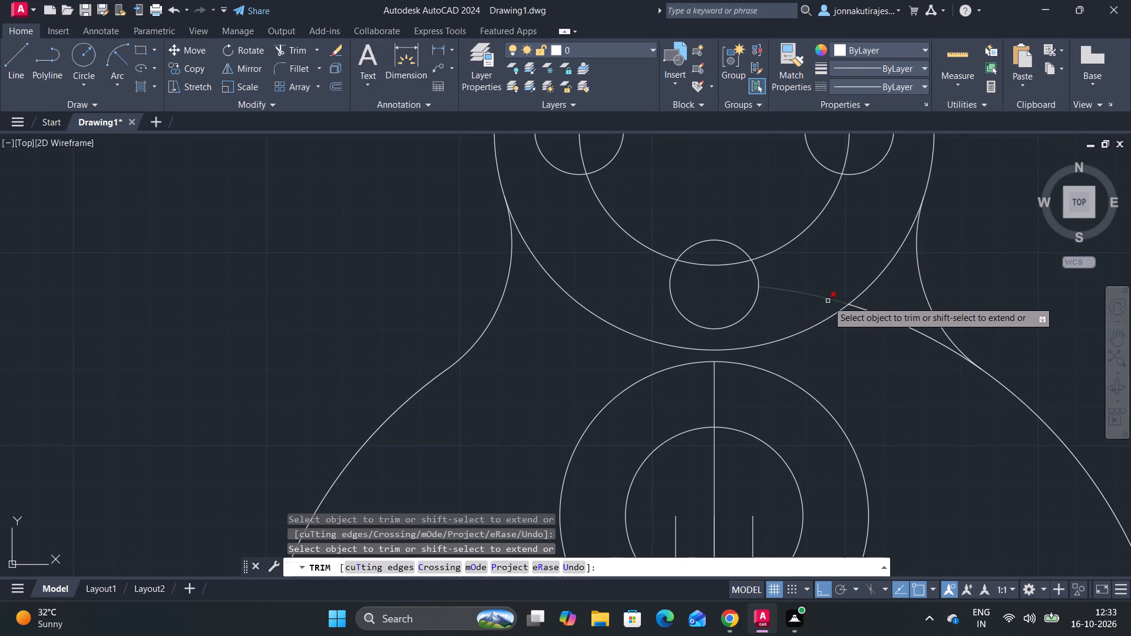
pyautogui.click(827, 300)
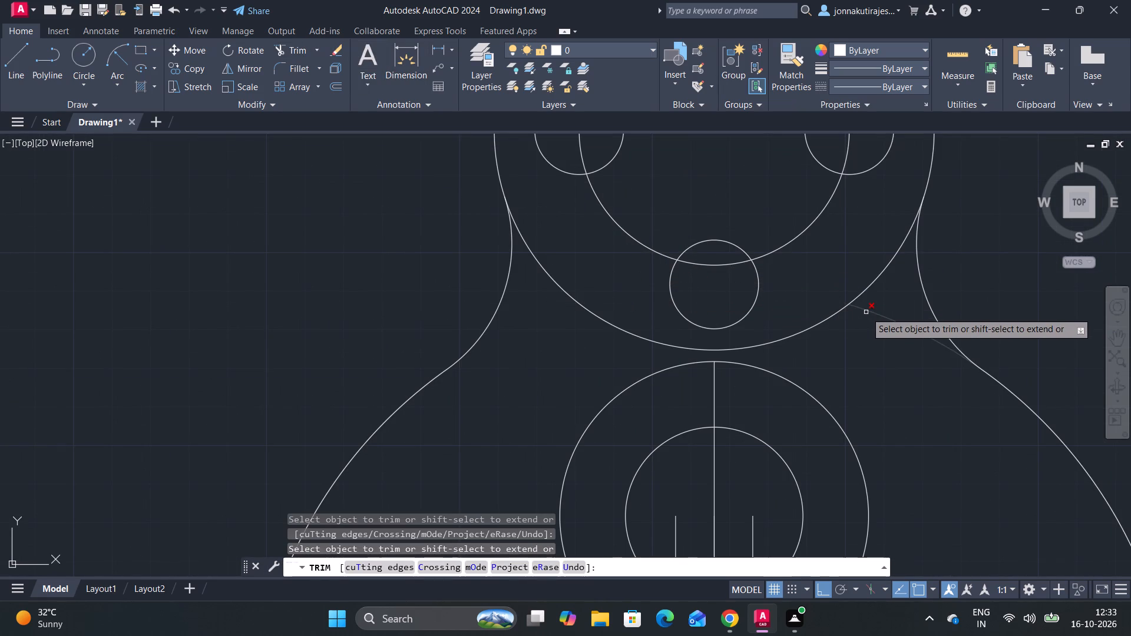
pyautogui.click(866, 312)
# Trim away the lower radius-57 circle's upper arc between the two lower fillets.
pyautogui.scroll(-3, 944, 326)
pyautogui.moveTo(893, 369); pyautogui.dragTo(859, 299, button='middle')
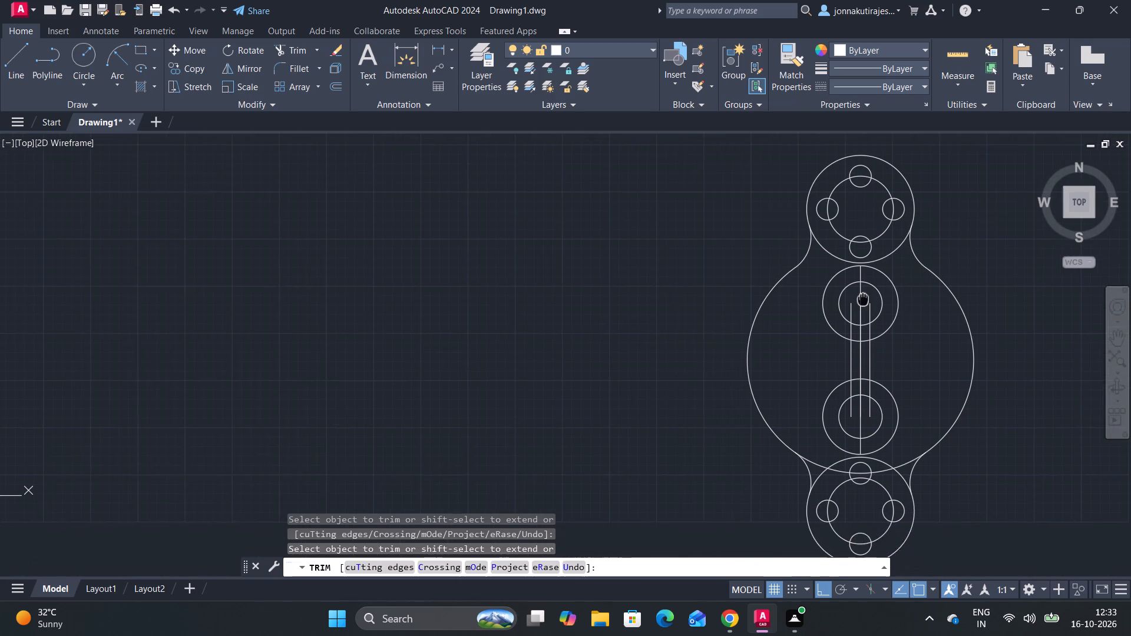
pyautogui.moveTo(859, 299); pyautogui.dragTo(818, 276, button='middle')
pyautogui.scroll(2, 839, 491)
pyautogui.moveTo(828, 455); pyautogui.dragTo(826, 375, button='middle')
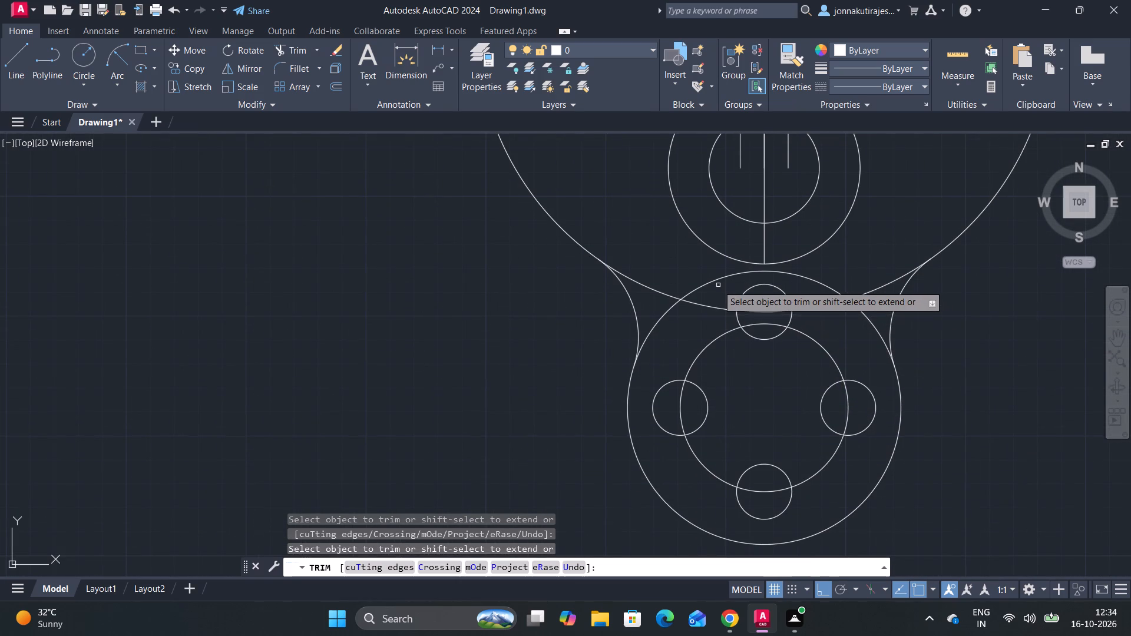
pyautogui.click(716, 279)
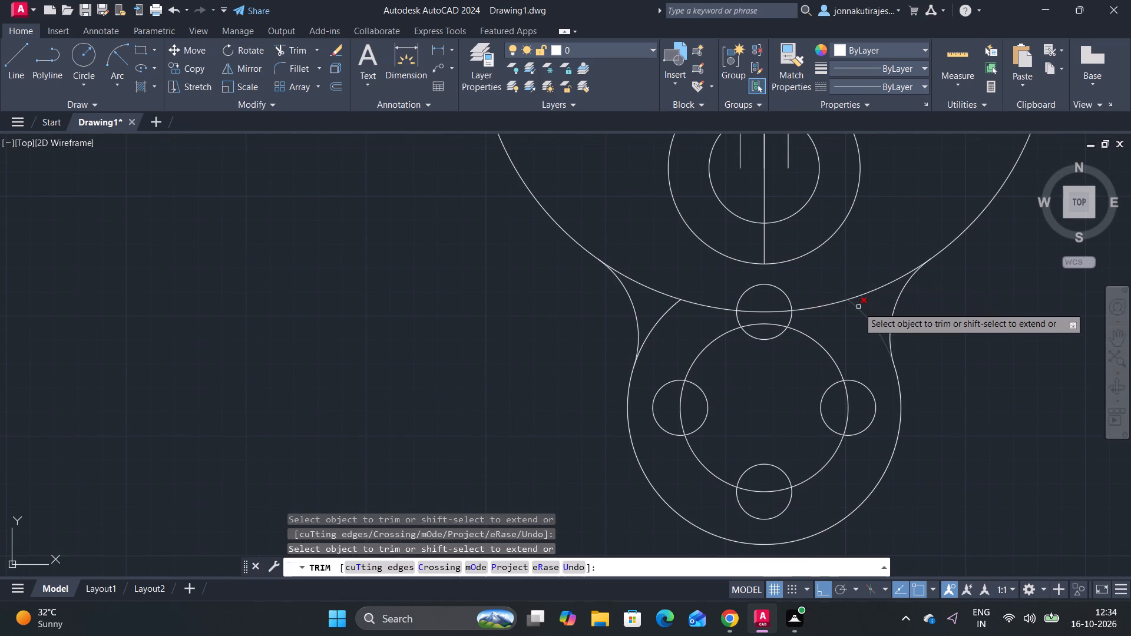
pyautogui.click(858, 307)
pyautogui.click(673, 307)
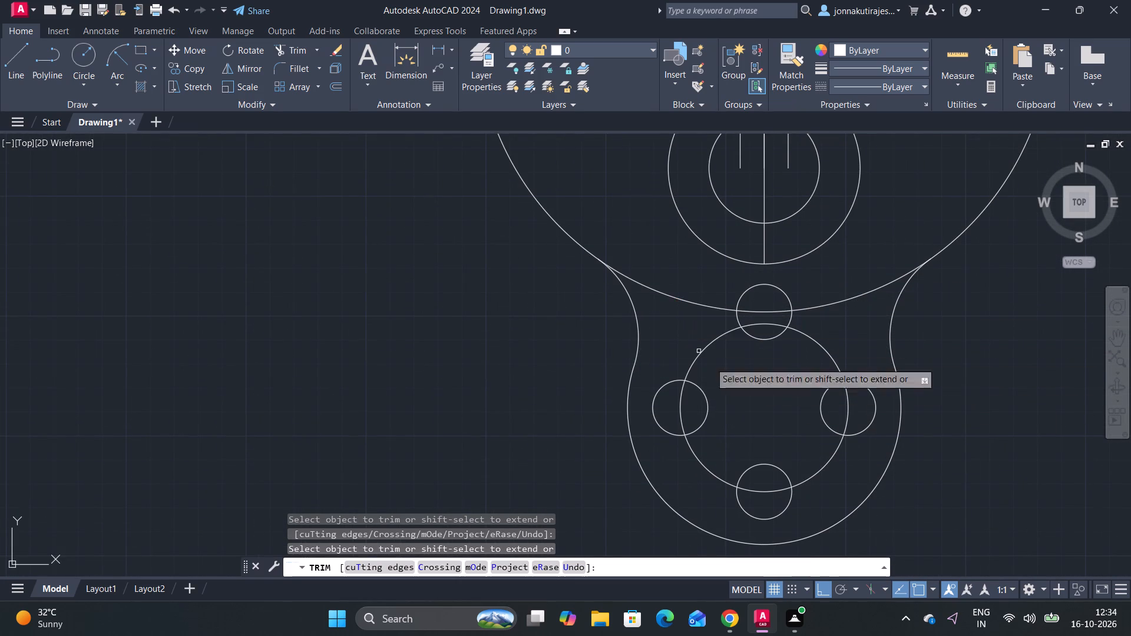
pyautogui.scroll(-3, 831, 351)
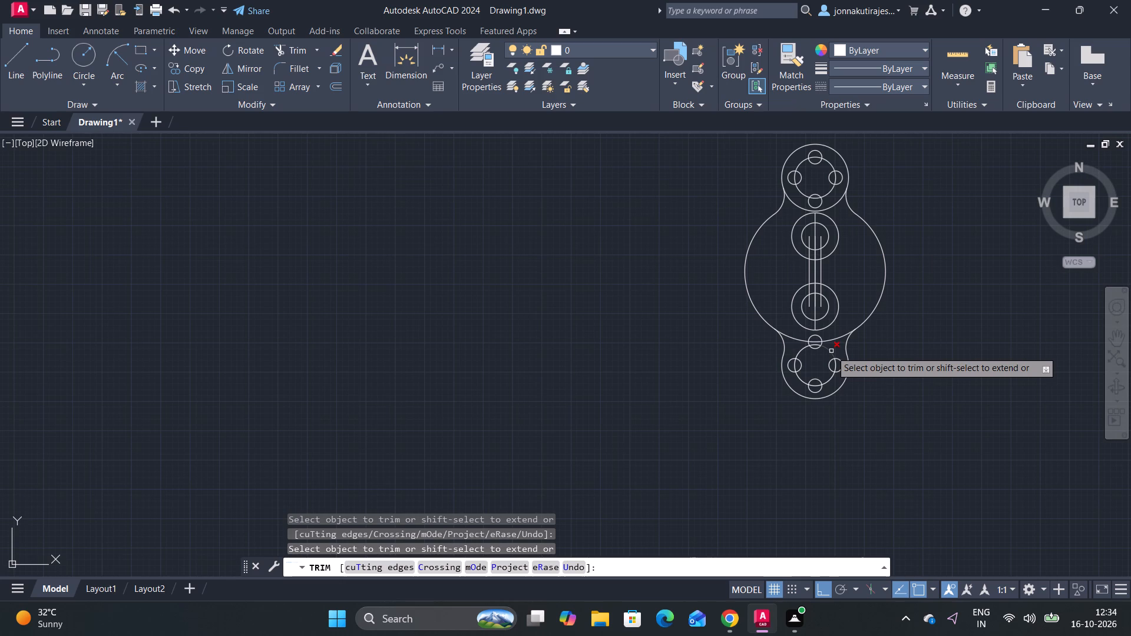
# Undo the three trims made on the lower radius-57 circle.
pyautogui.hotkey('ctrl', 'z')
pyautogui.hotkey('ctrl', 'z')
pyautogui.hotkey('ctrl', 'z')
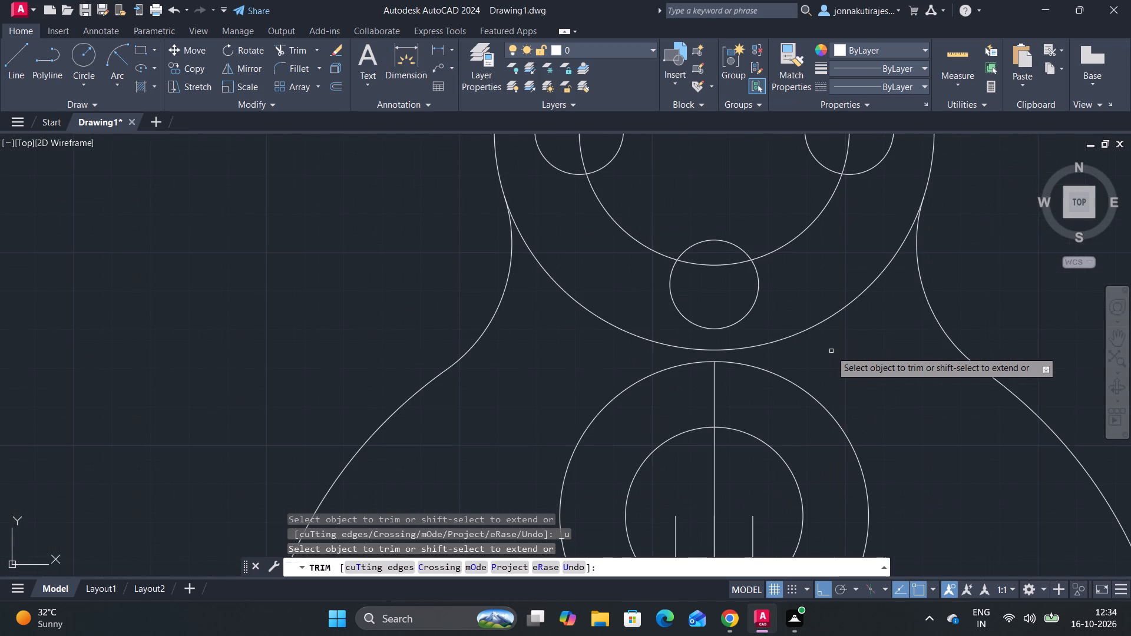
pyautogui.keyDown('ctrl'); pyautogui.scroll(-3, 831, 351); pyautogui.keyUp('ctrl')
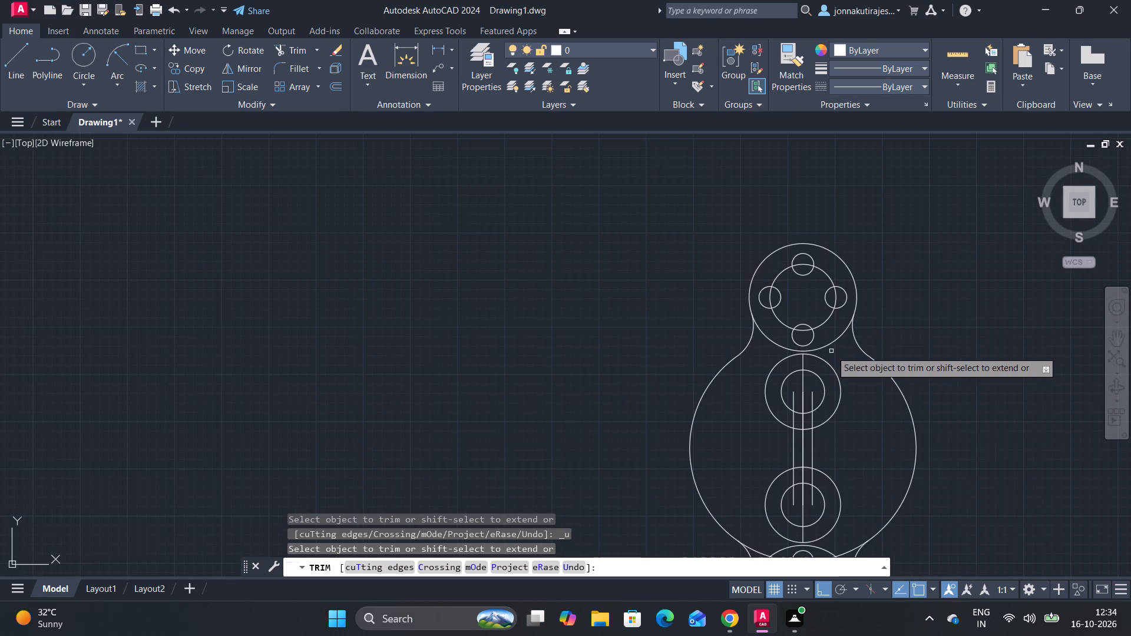
# Trim away the upper radius-57 circle's lower arc between the two upper fillets.
pyautogui.hotkey('ctrl', 'y')
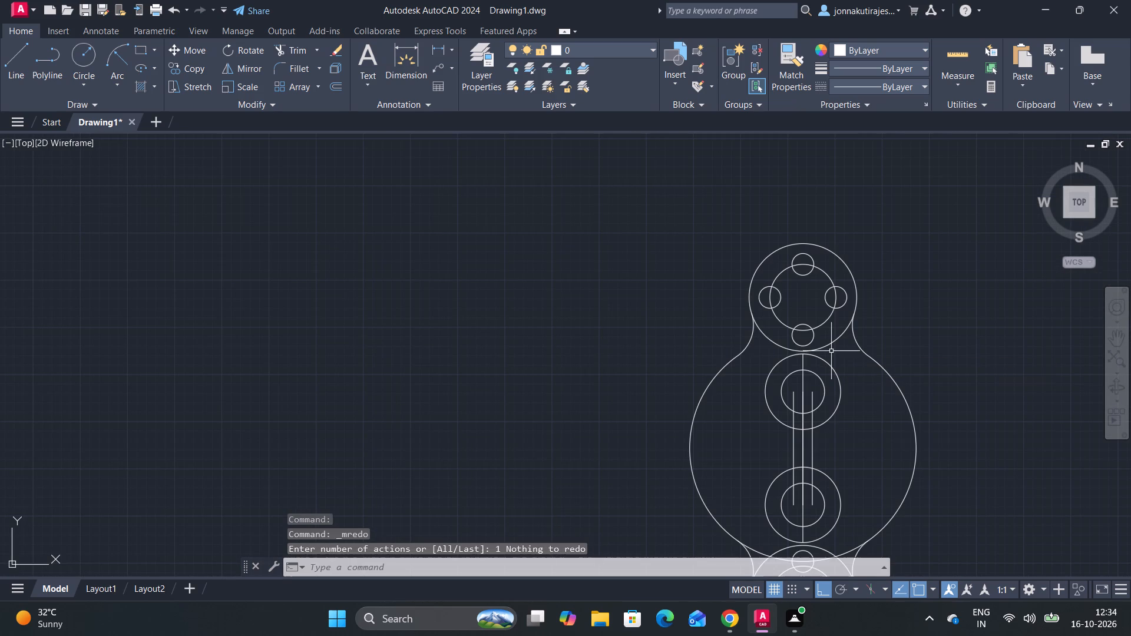
pyautogui.click(300, 51)
pyautogui.scroll(-1, 775, 330)
pyautogui.scroll(1, 781, 330)
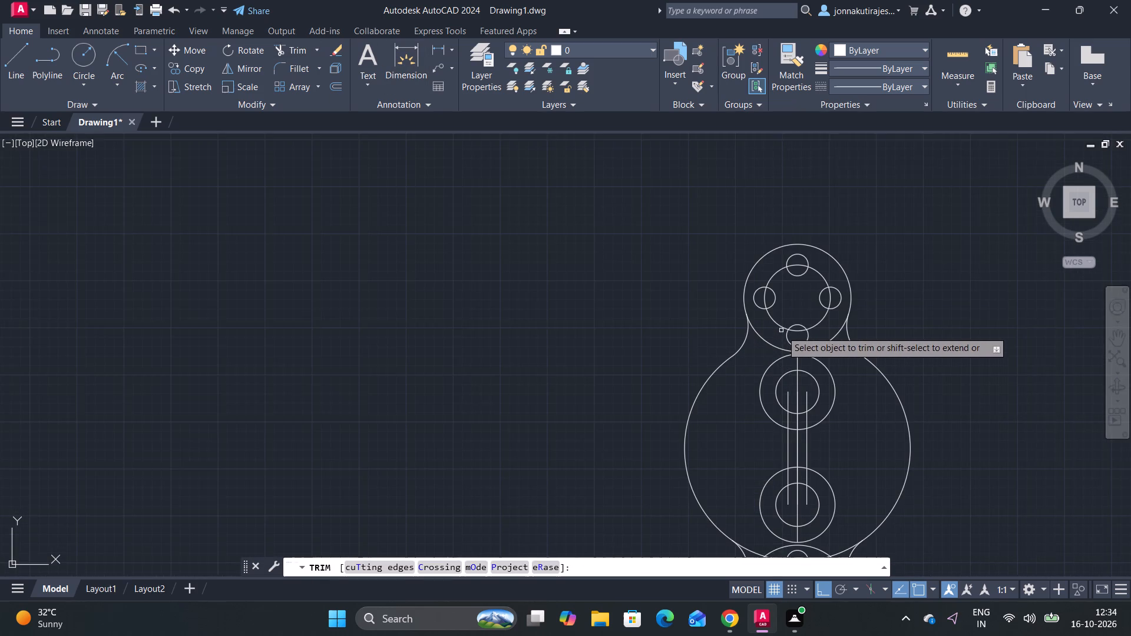
pyautogui.moveTo(784, 332); pyautogui.dragTo(772, 293, button='middle')
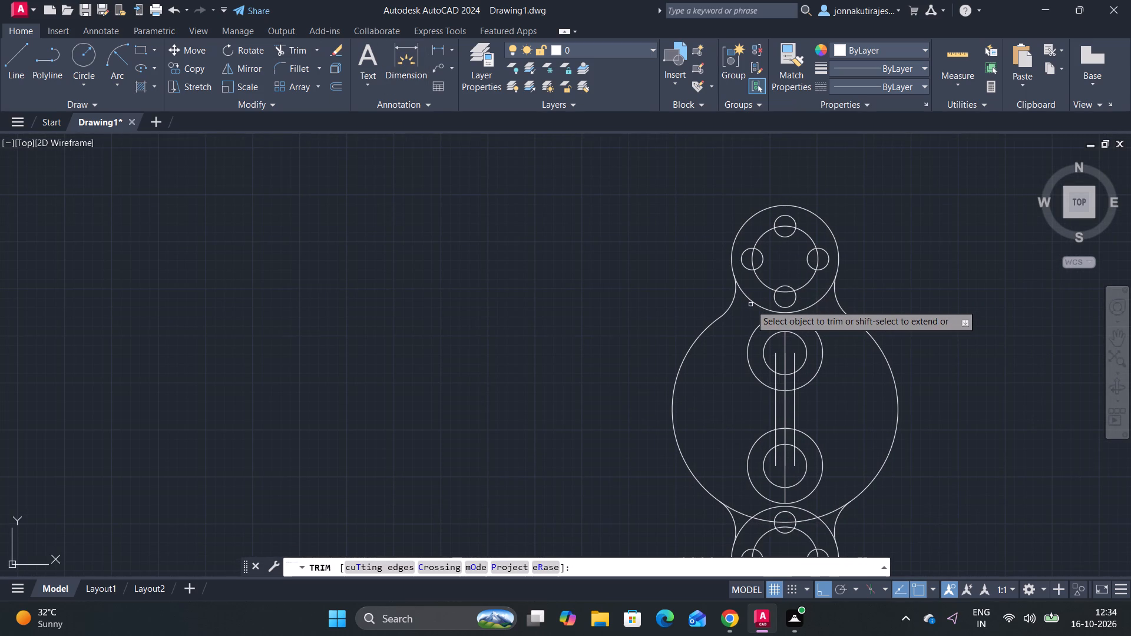
pyautogui.click(753, 302)
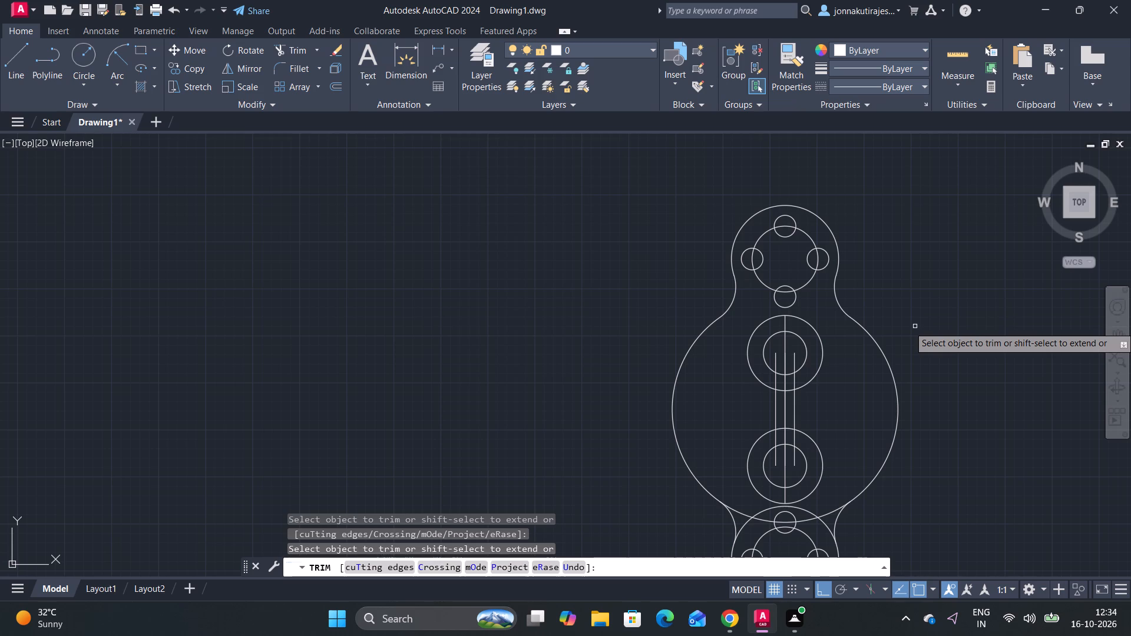
# Trim away the lower radius-57 circle's upper arc between the two lower fillets, including its short end pieces.
pyautogui.moveTo(873, 418); pyautogui.dragTo(873, 332, button='middle')
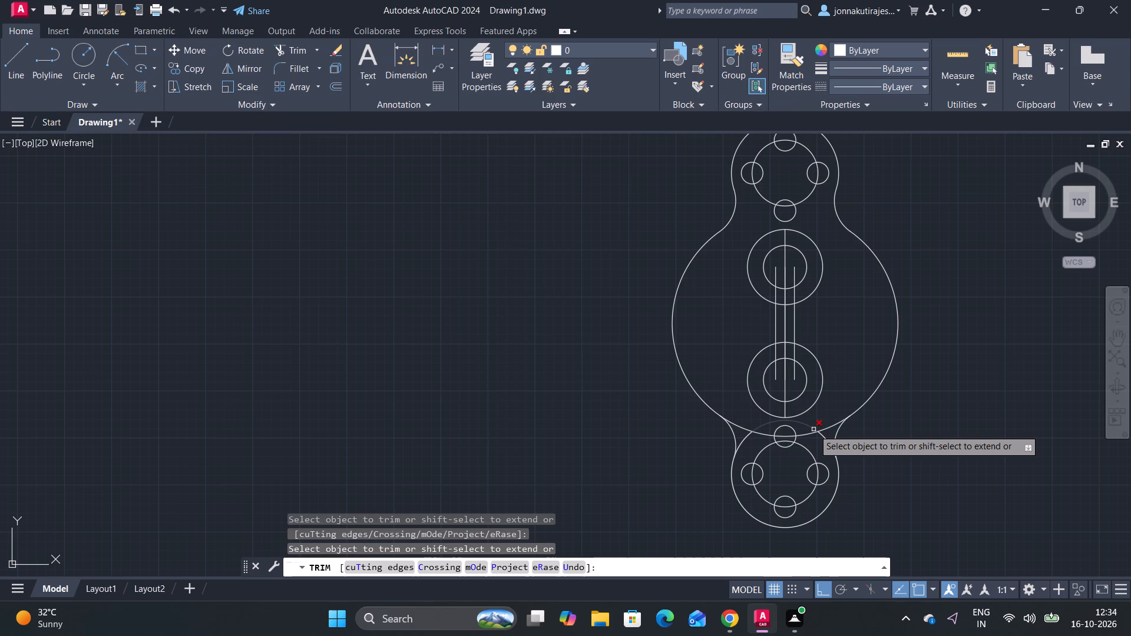
pyautogui.click(813, 429)
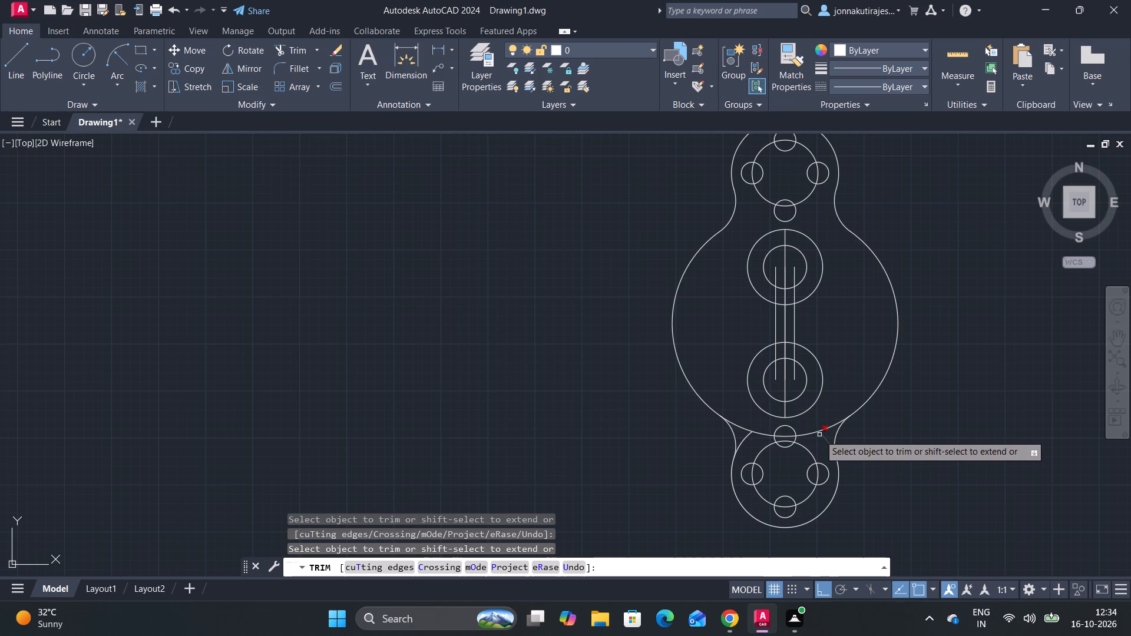
pyautogui.click(819, 433)
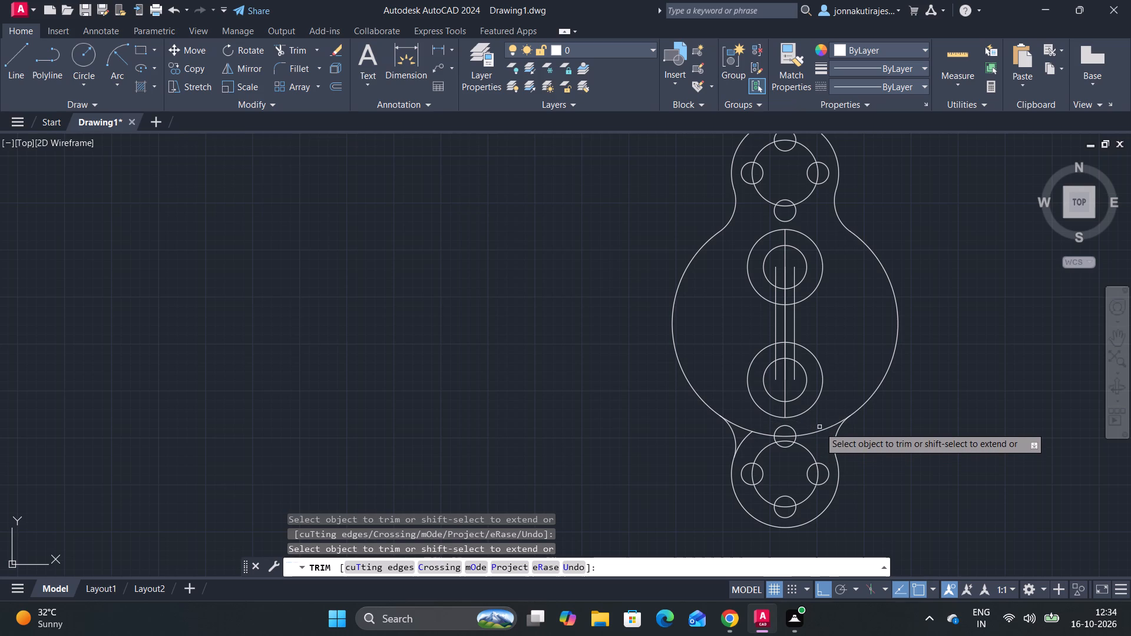
pyautogui.click(825, 446)
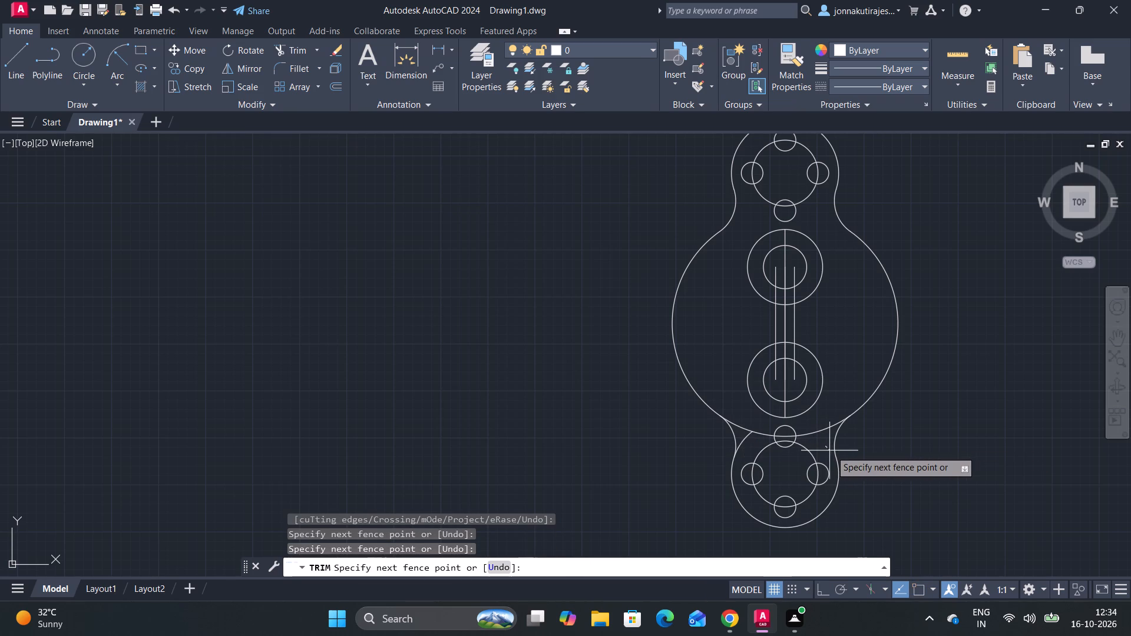
pyautogui.click(831, 450)
pyautogui.click(745, 440)
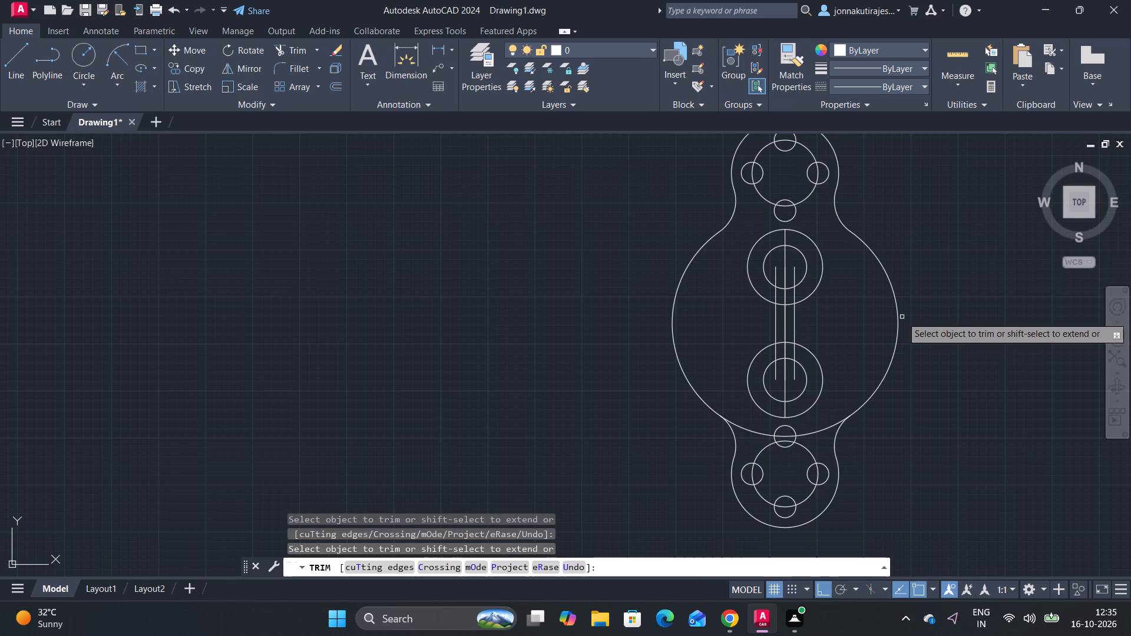
# Trim away the large outer circle's bottom arc between the two lower fillets, including the part inside the small hole.
pyautogui.click(825, 427)
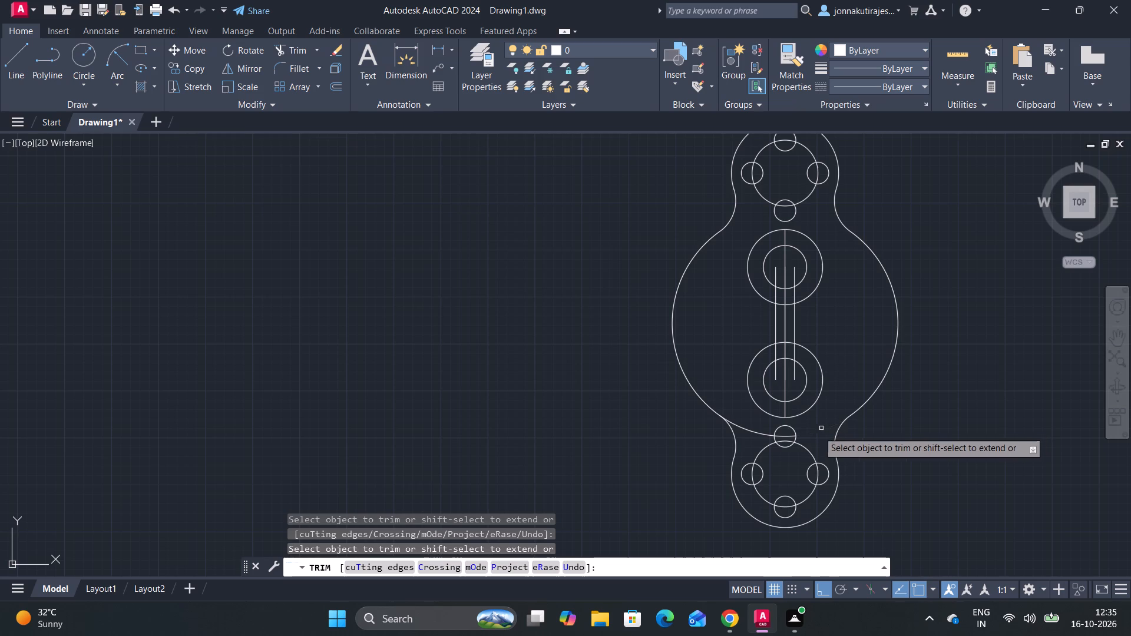
pyautogui.click(783, 436)
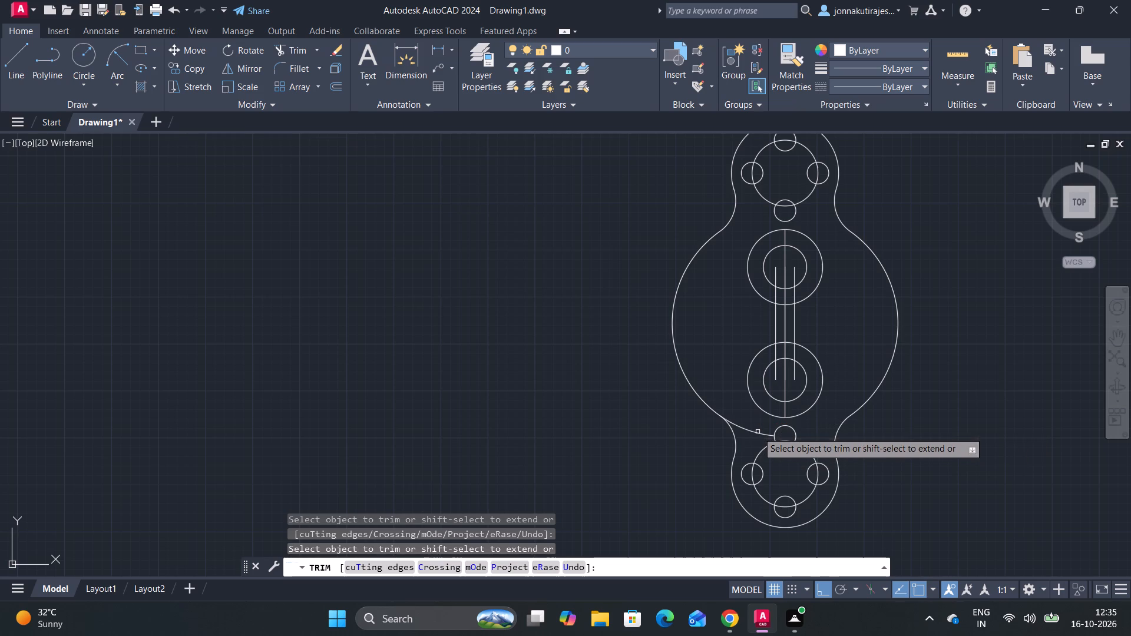
pyautogui.click(758, 433)
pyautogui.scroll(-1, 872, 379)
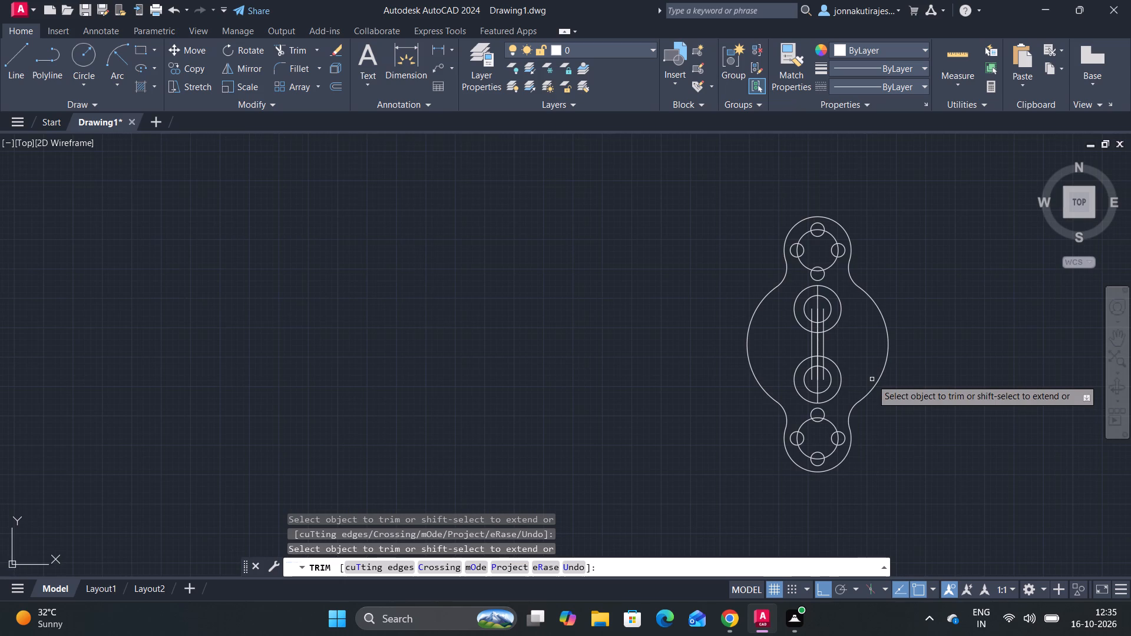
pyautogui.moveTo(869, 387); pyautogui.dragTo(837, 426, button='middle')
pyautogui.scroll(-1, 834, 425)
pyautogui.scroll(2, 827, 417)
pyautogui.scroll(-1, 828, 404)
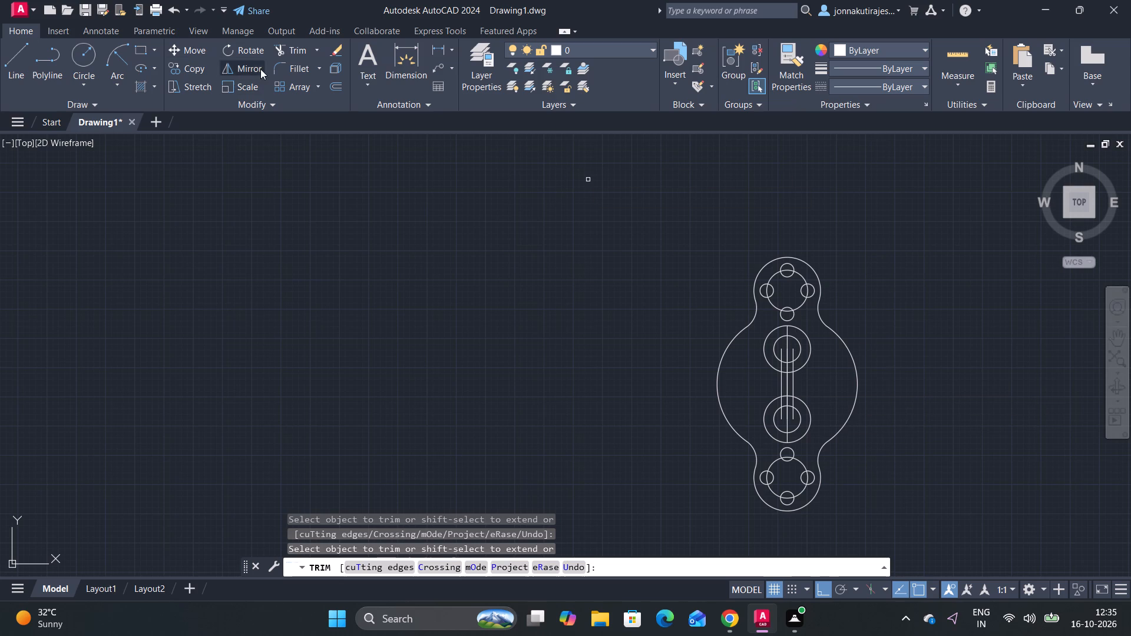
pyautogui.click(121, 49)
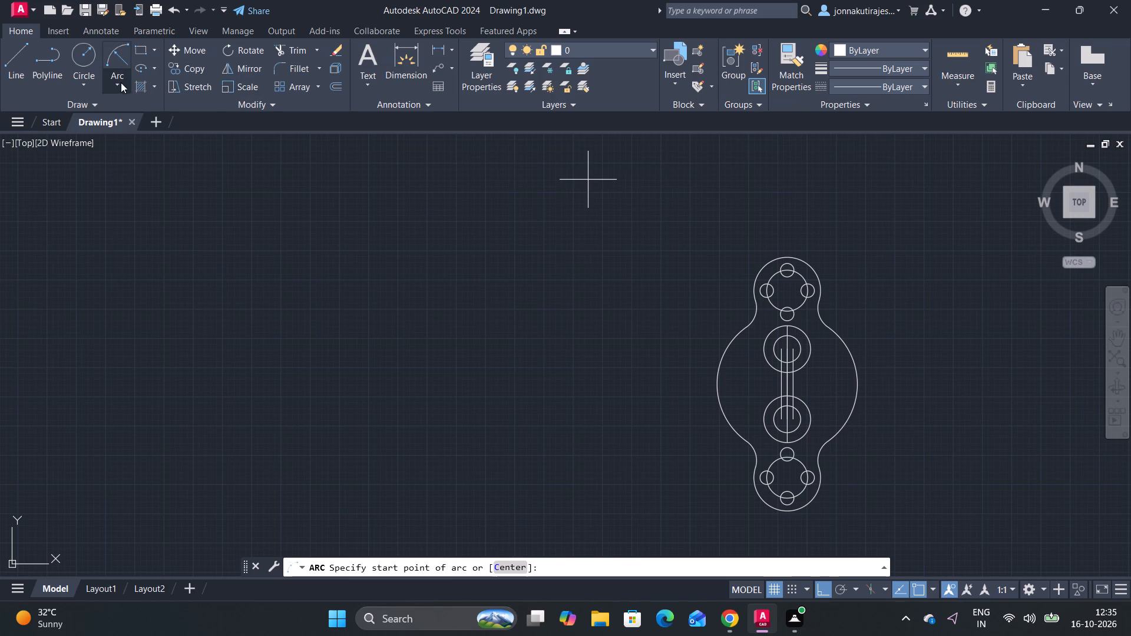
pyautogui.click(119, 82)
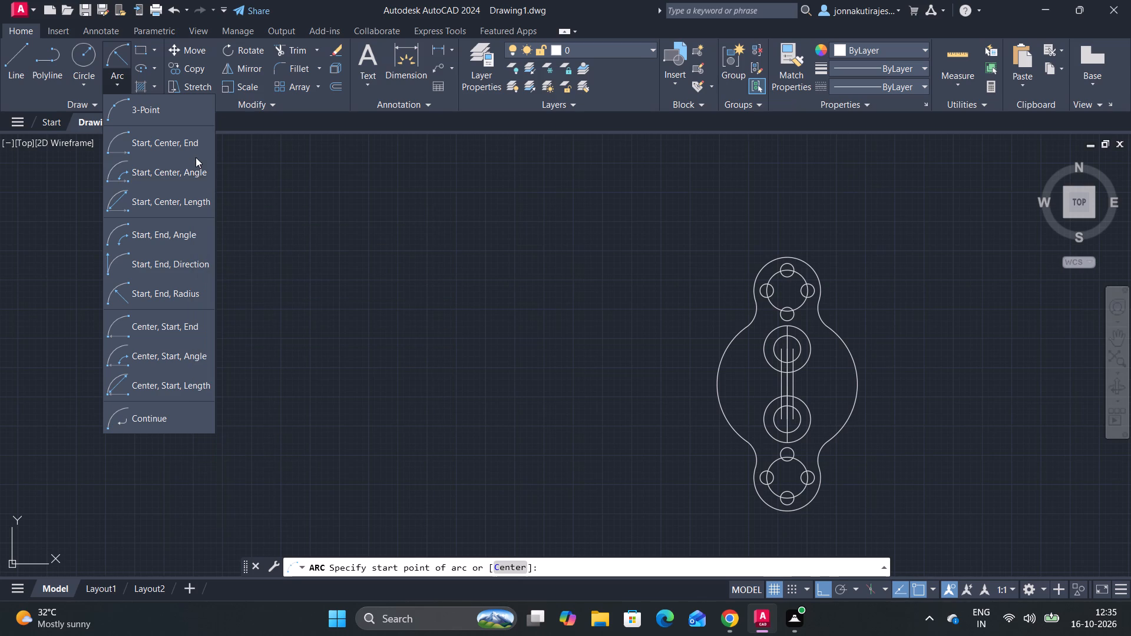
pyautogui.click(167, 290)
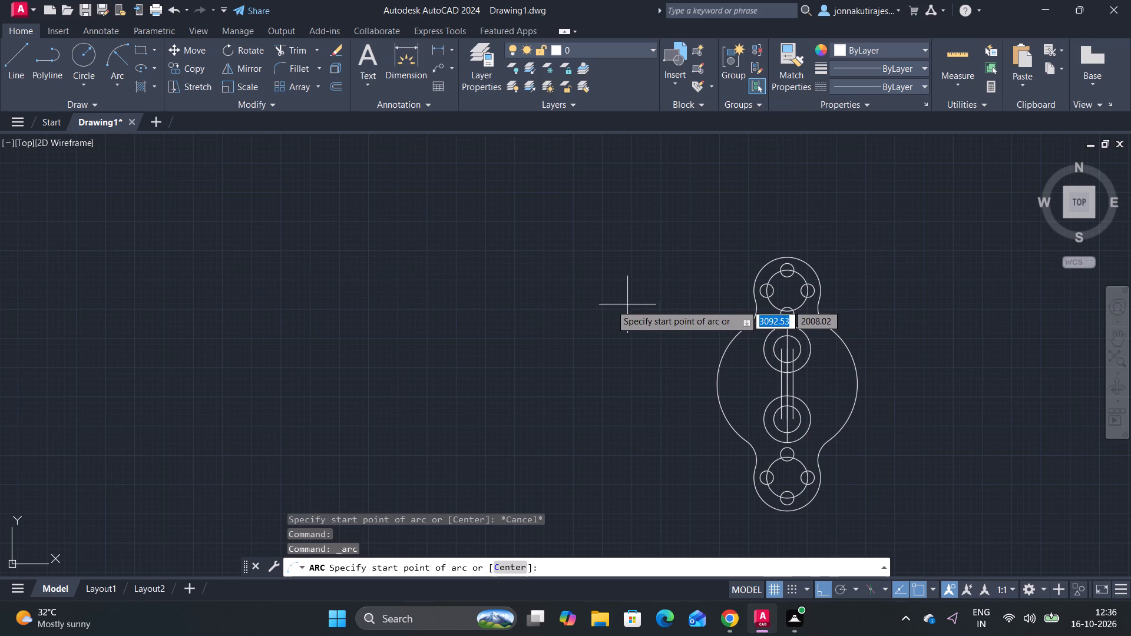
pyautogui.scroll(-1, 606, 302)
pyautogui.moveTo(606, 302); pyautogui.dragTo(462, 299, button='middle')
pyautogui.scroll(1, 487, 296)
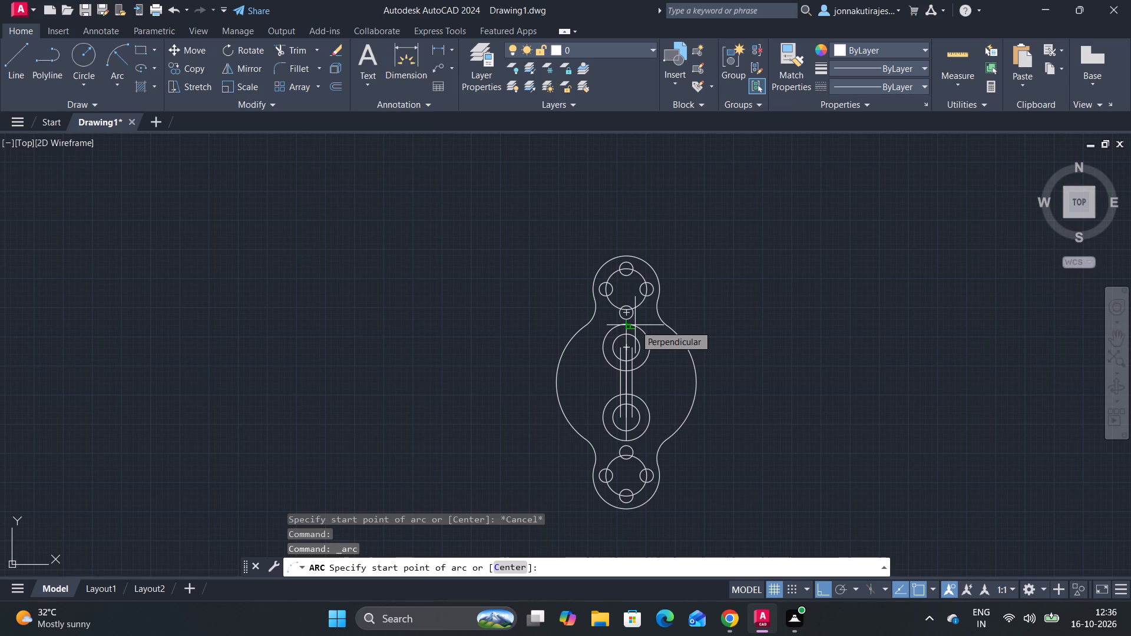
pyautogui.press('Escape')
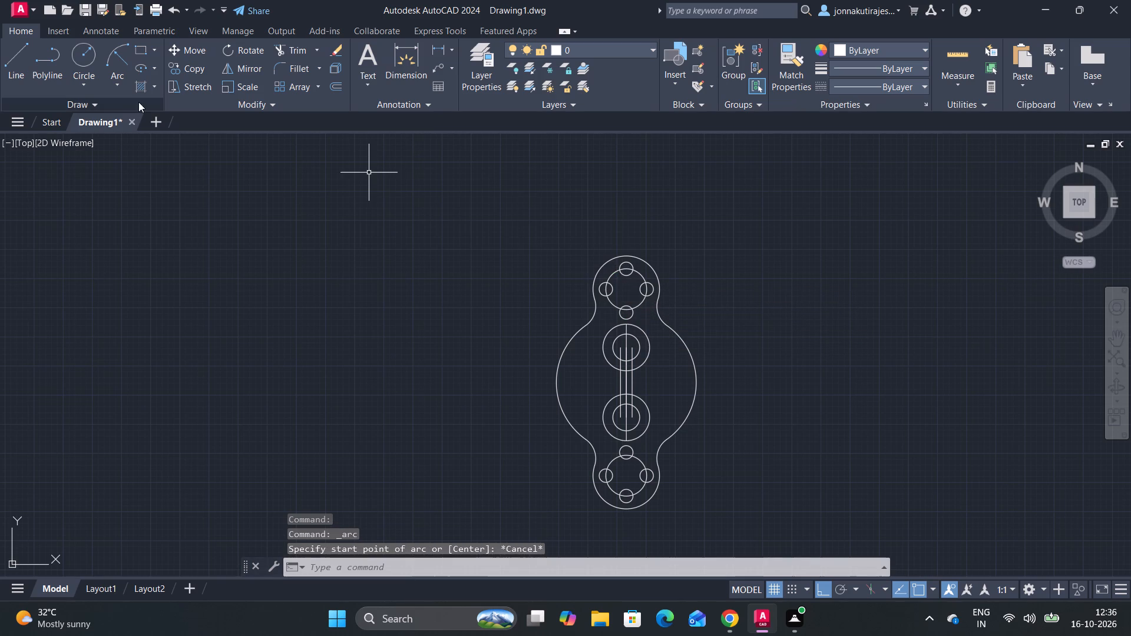
# Fillet the outer circles of the two central concentric pairs with radius 150, picking the lower circle first.
pyautogui.click(281, 58)
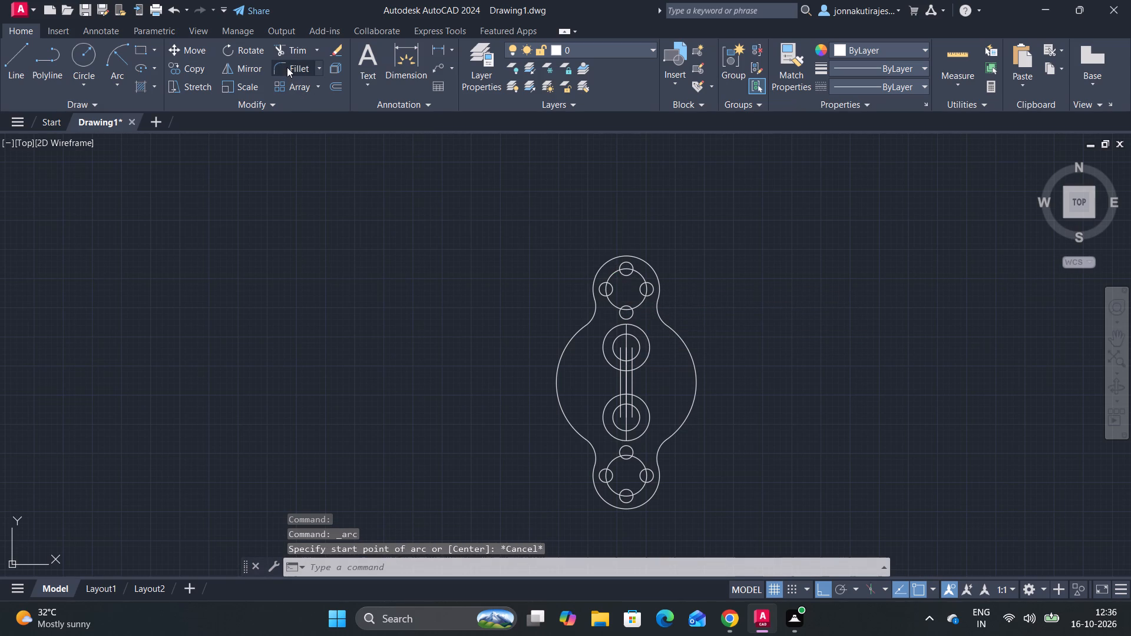
pyautogui.click(287, 67)
pyautogui.click(569, 565)
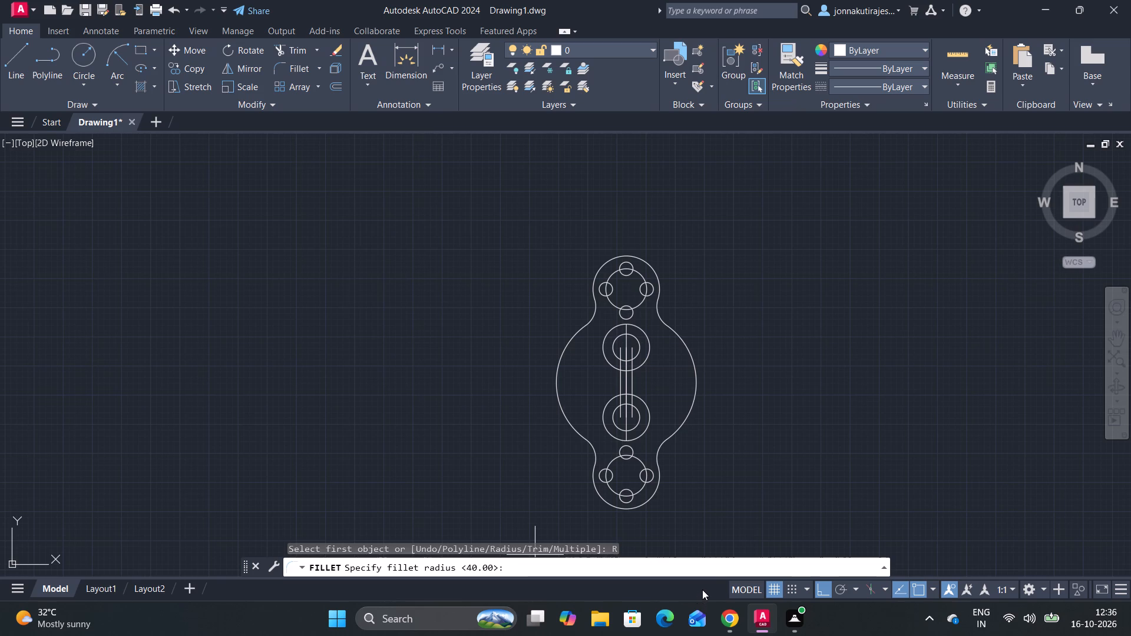
pyautogui.press('1')
pyautogui.press('5')
pyautogui.press('0')
pyautogui.press('Return')
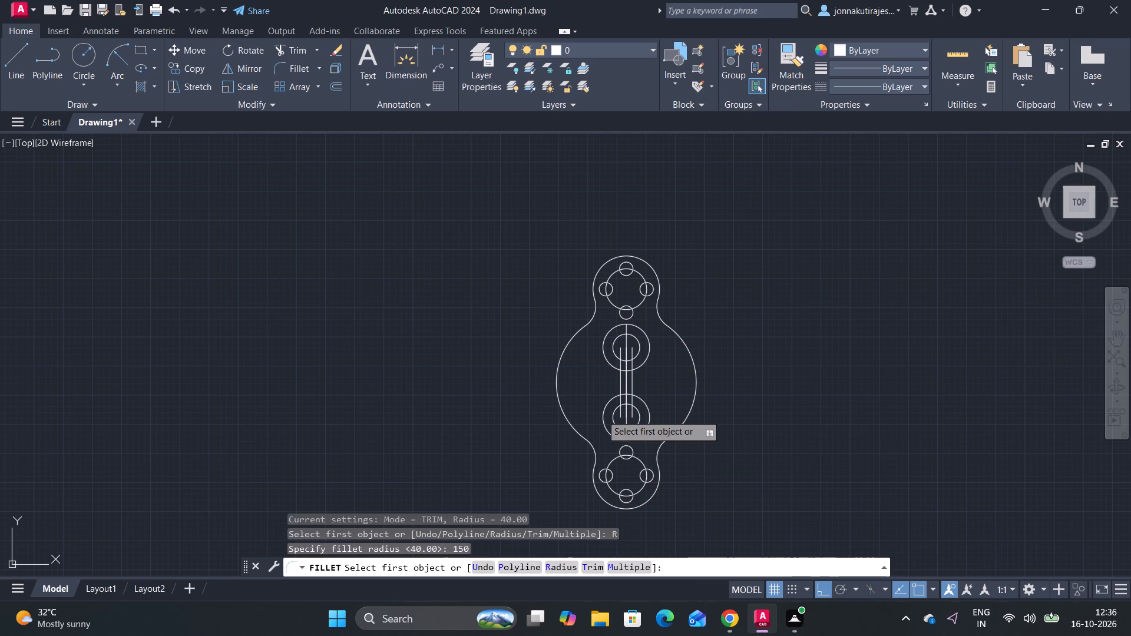
pyautogui.click(606, 405)
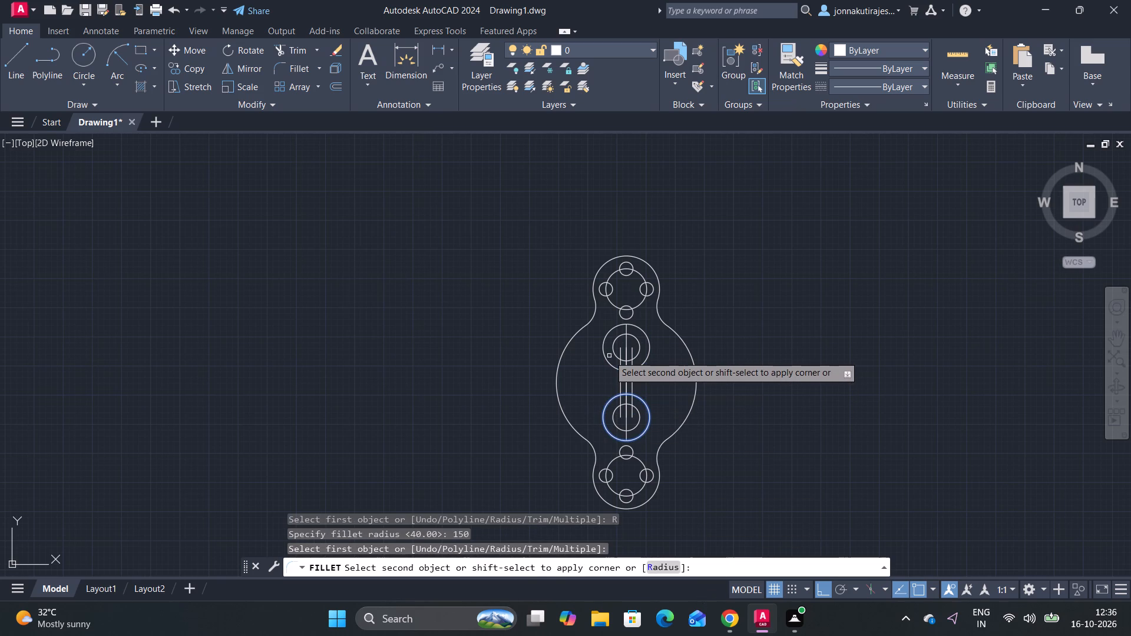
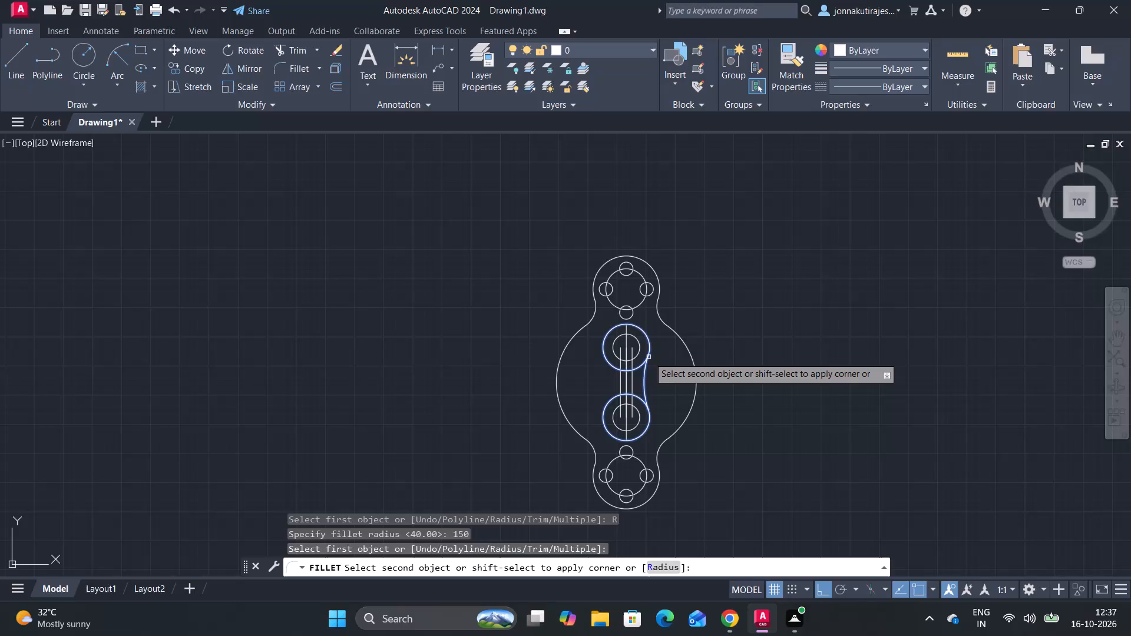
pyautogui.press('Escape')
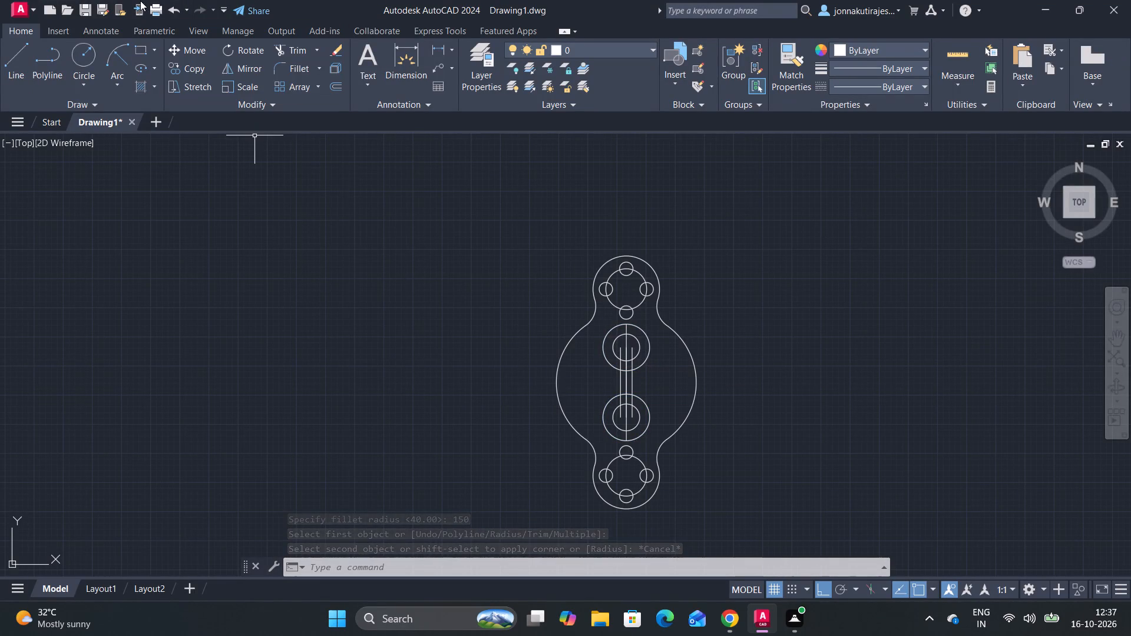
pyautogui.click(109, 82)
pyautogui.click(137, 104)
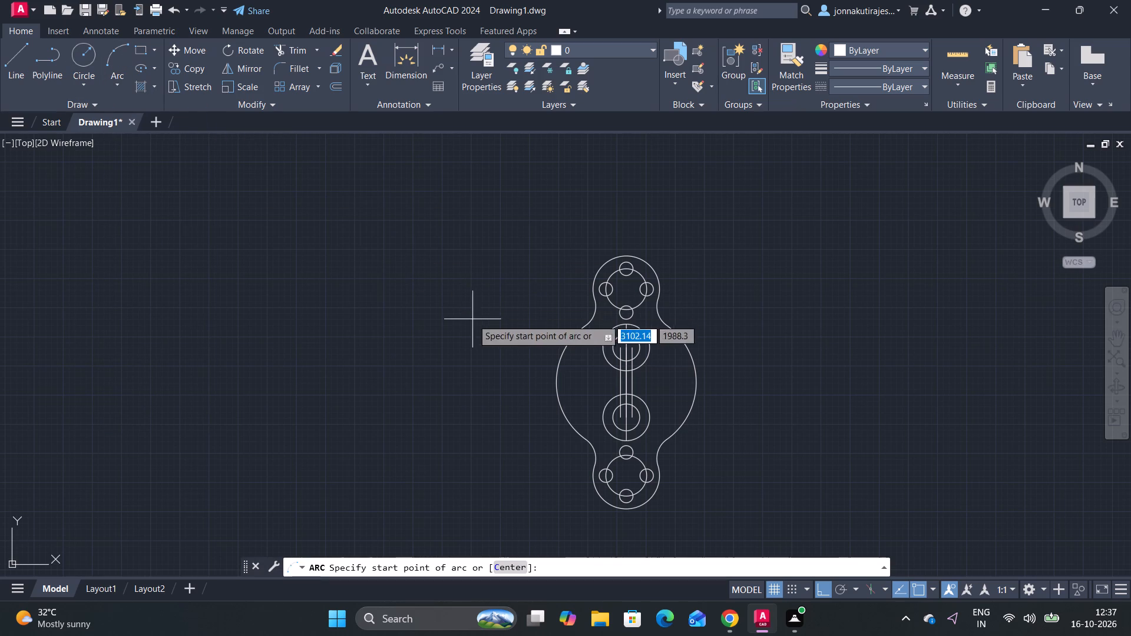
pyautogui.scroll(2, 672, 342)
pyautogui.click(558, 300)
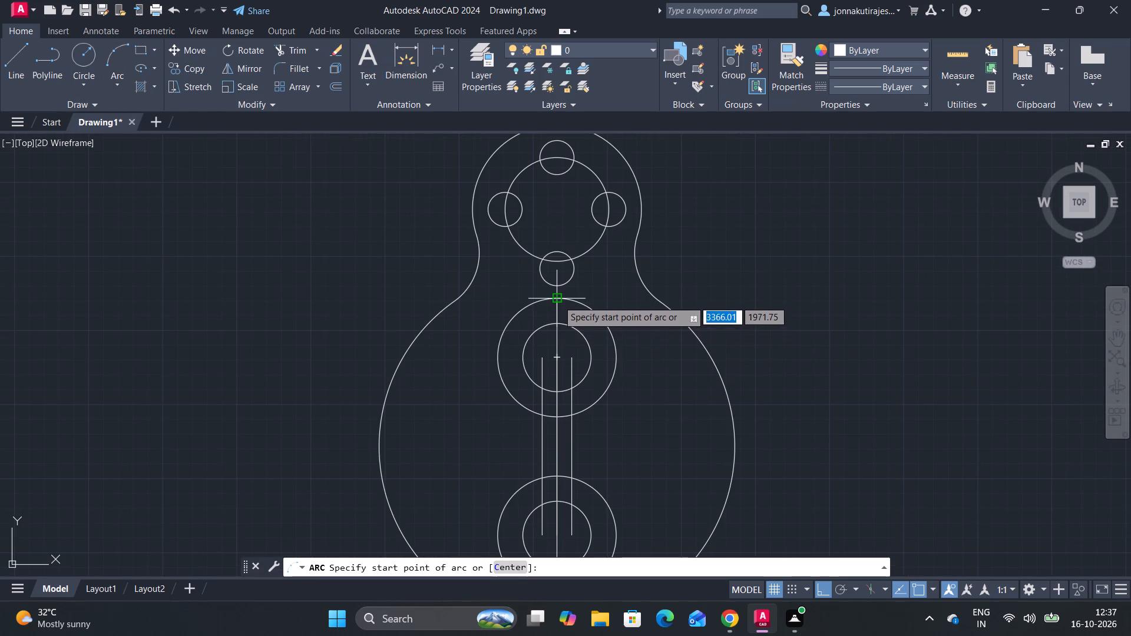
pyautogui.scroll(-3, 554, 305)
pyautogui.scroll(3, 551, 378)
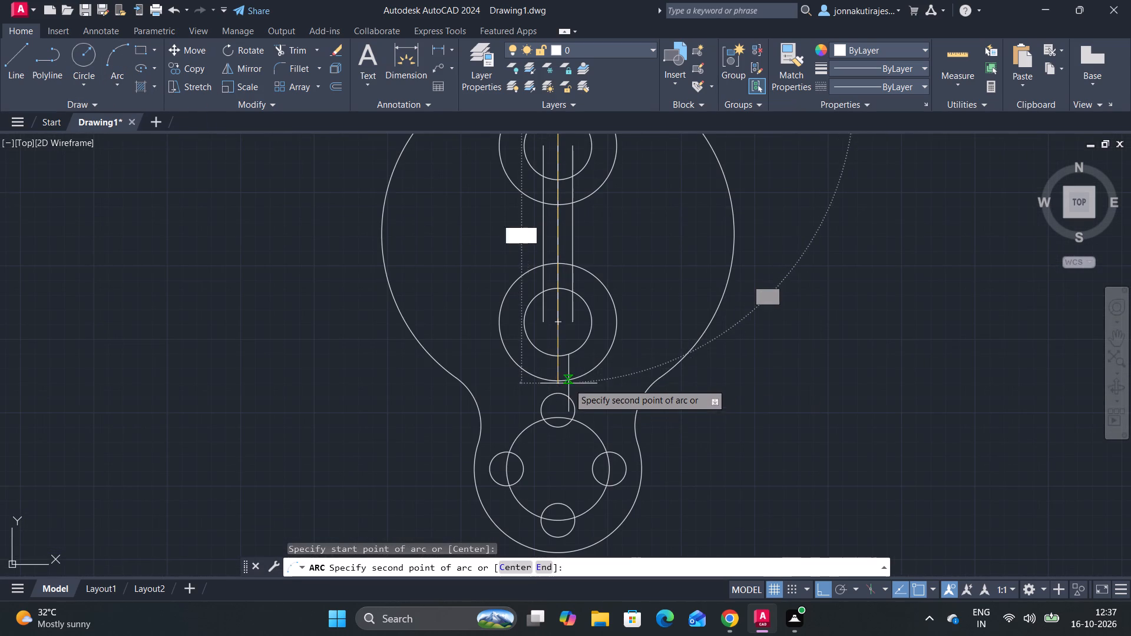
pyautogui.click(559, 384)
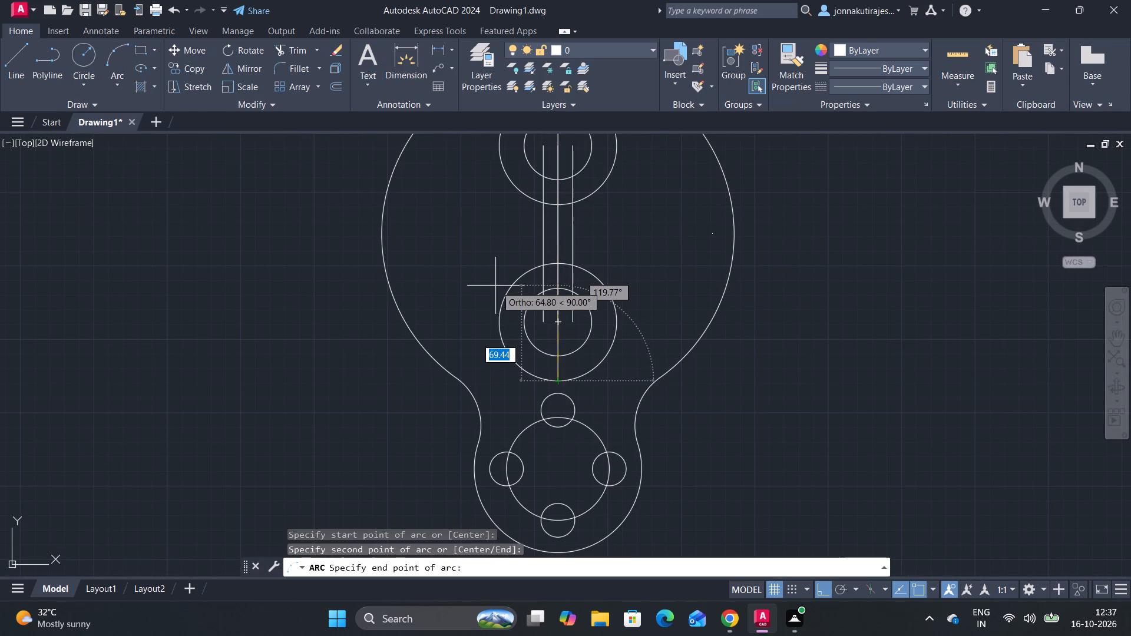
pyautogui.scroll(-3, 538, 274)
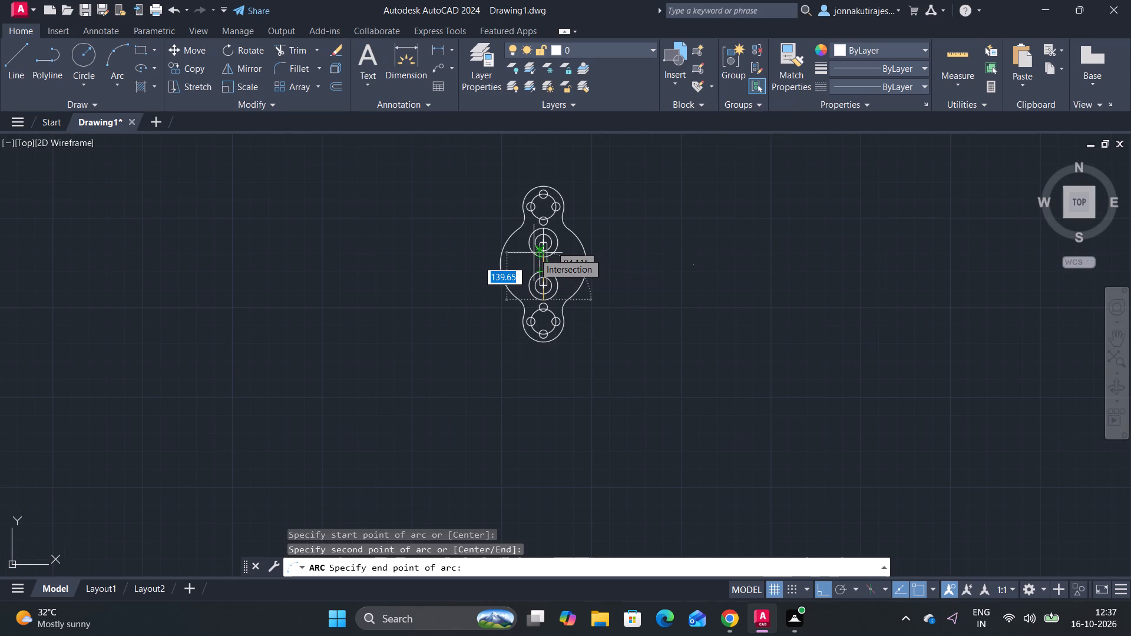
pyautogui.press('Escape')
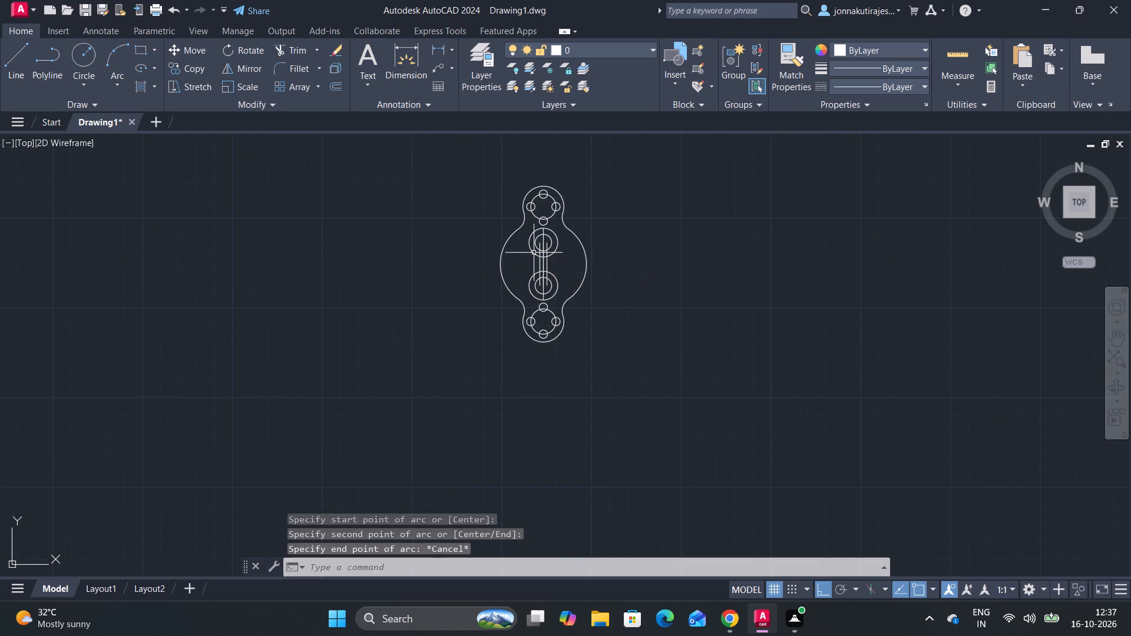
# Start a new arc with the Arc command for joining the two central concentric circle pairs.
pyautogui.click(116, 59)
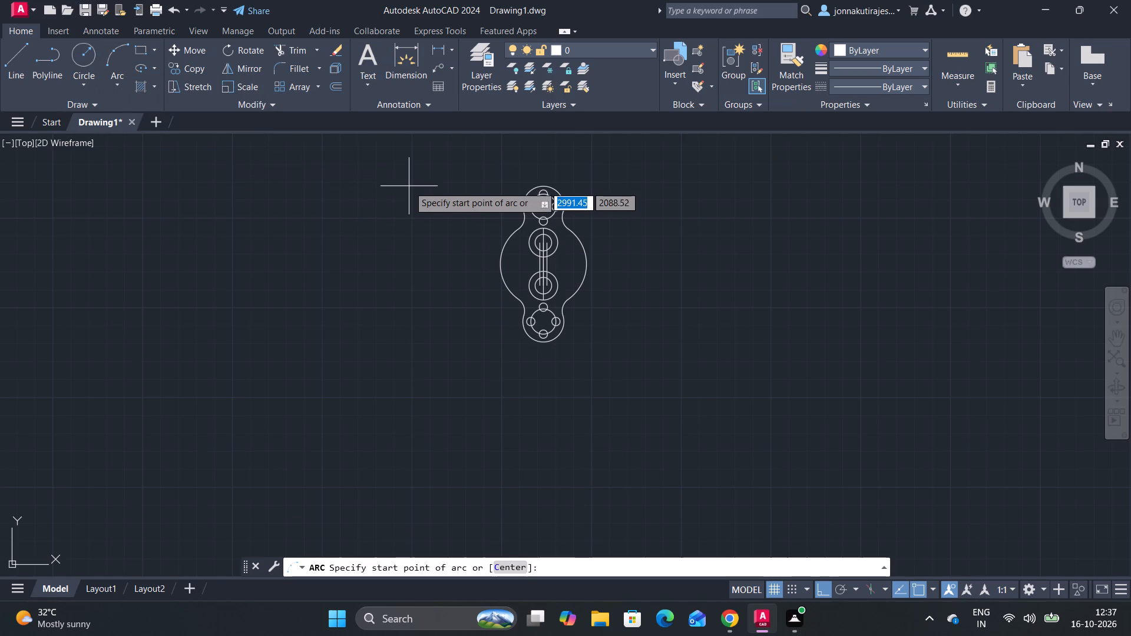
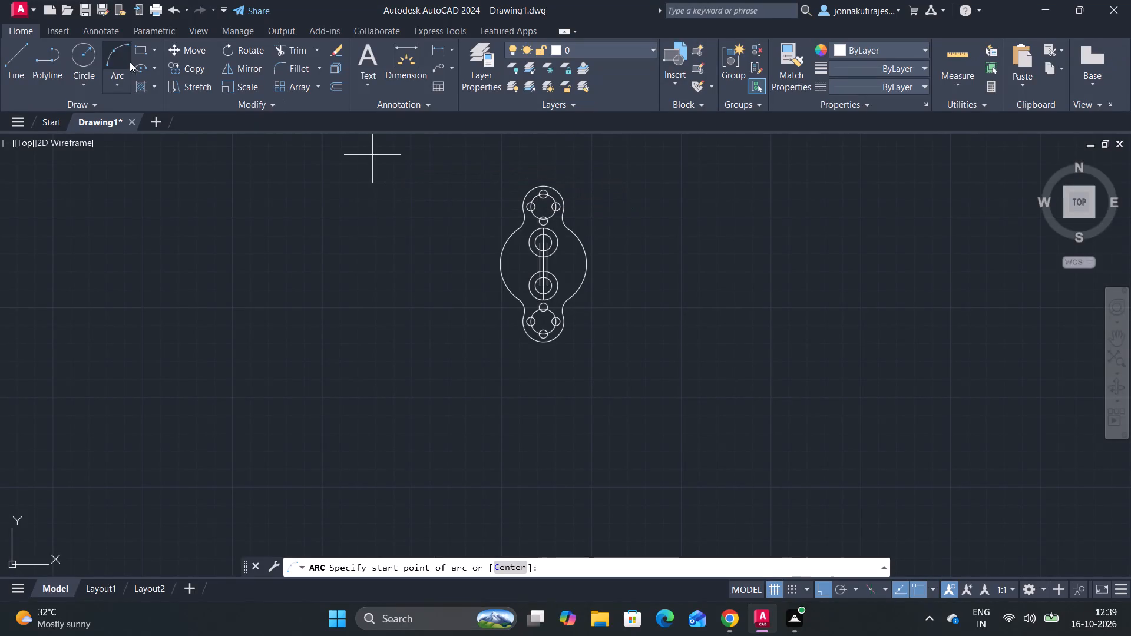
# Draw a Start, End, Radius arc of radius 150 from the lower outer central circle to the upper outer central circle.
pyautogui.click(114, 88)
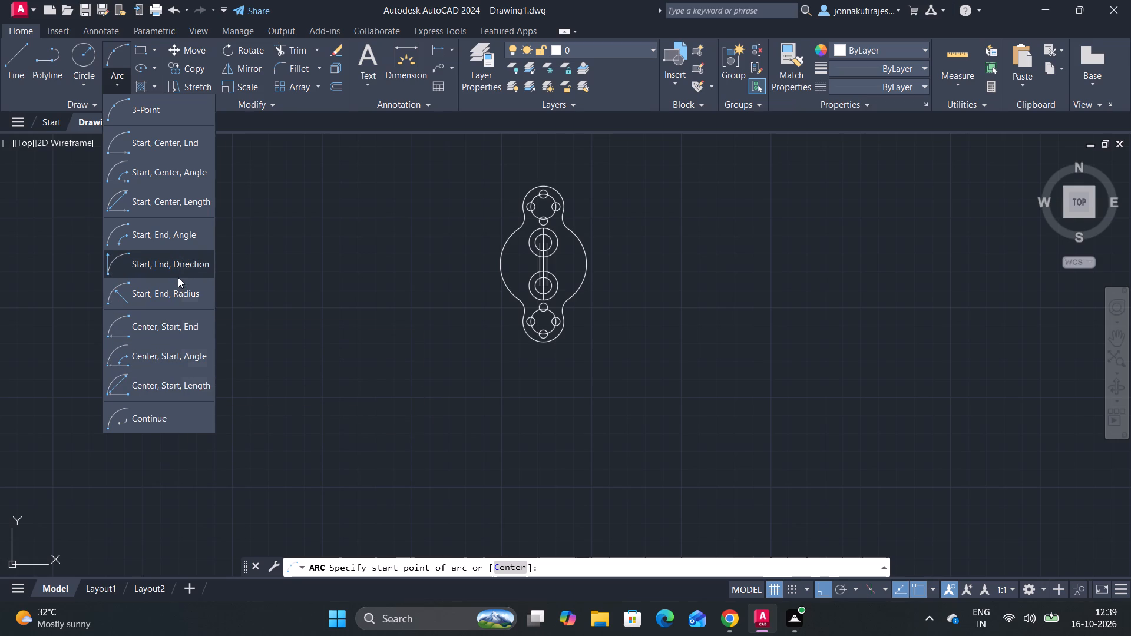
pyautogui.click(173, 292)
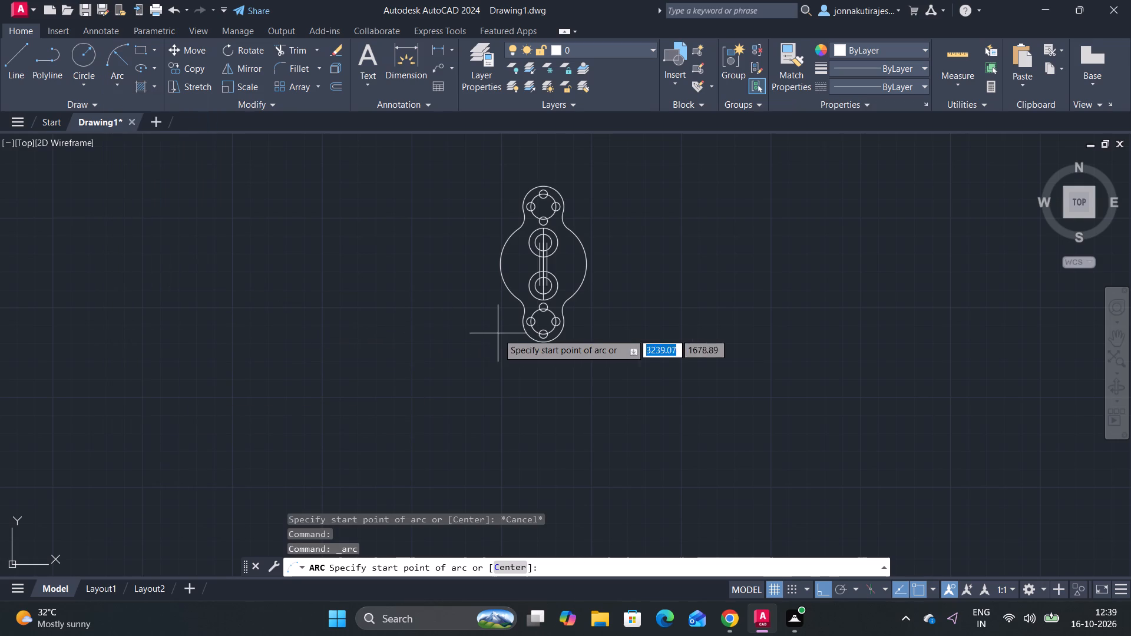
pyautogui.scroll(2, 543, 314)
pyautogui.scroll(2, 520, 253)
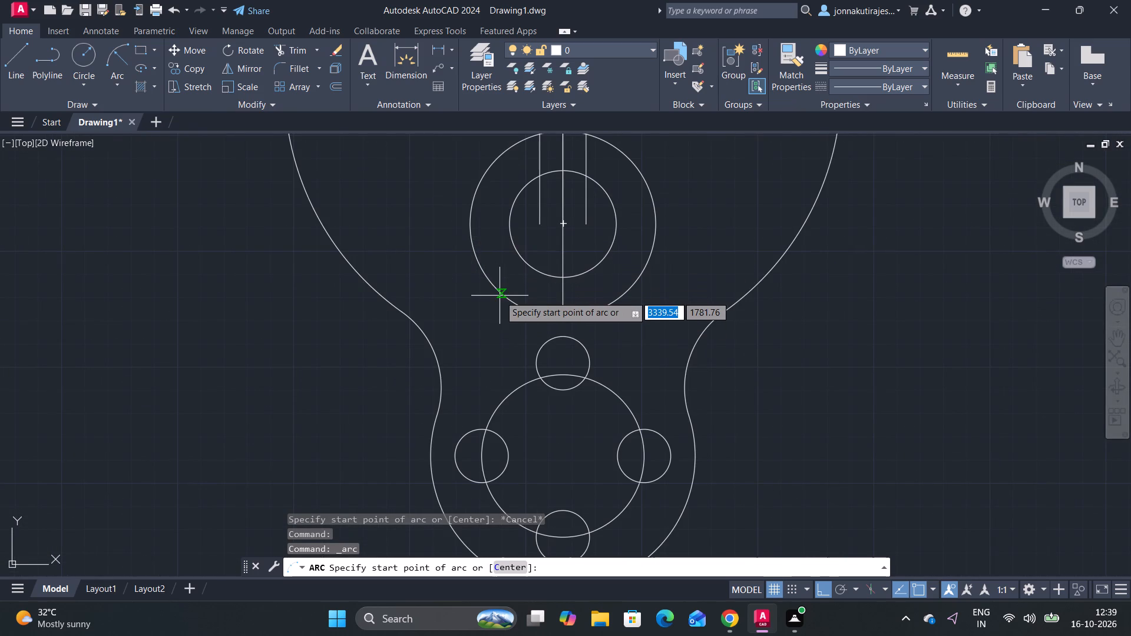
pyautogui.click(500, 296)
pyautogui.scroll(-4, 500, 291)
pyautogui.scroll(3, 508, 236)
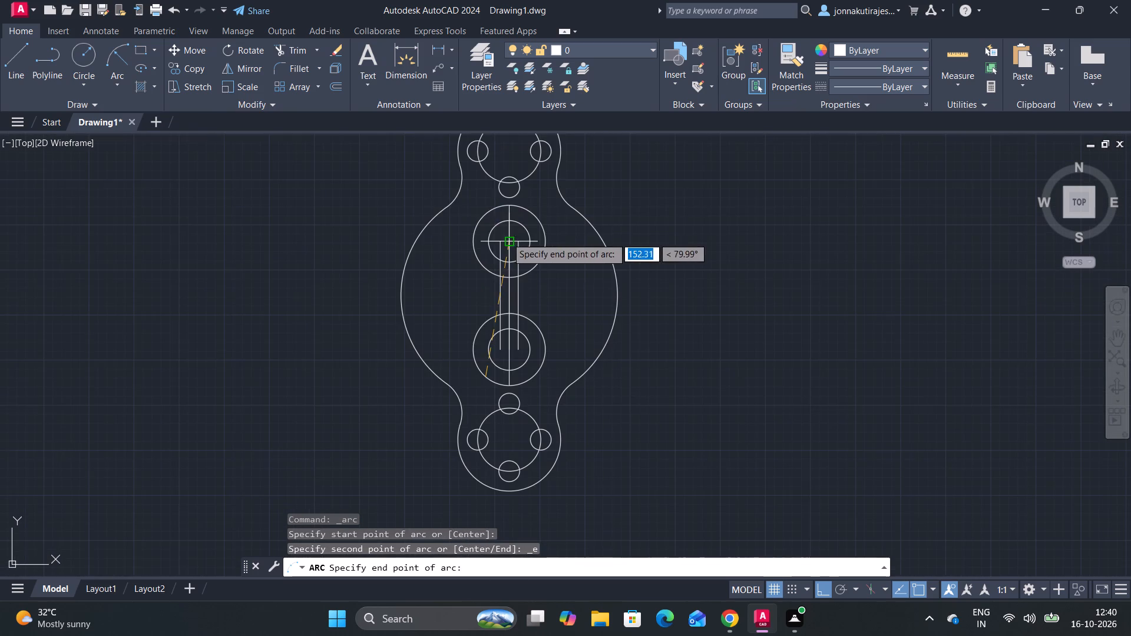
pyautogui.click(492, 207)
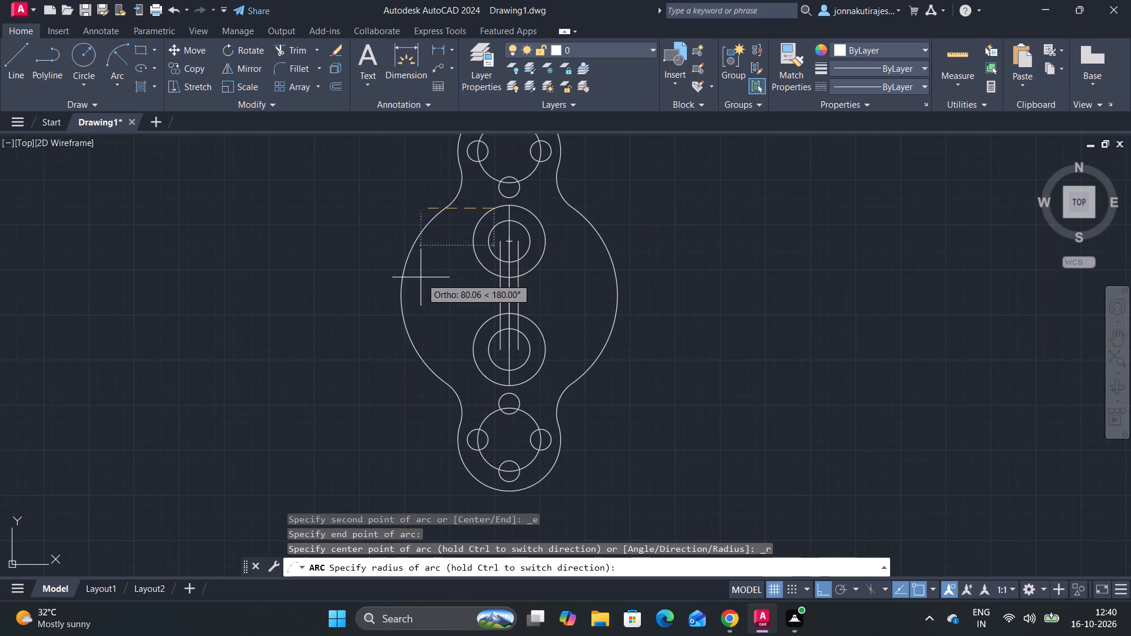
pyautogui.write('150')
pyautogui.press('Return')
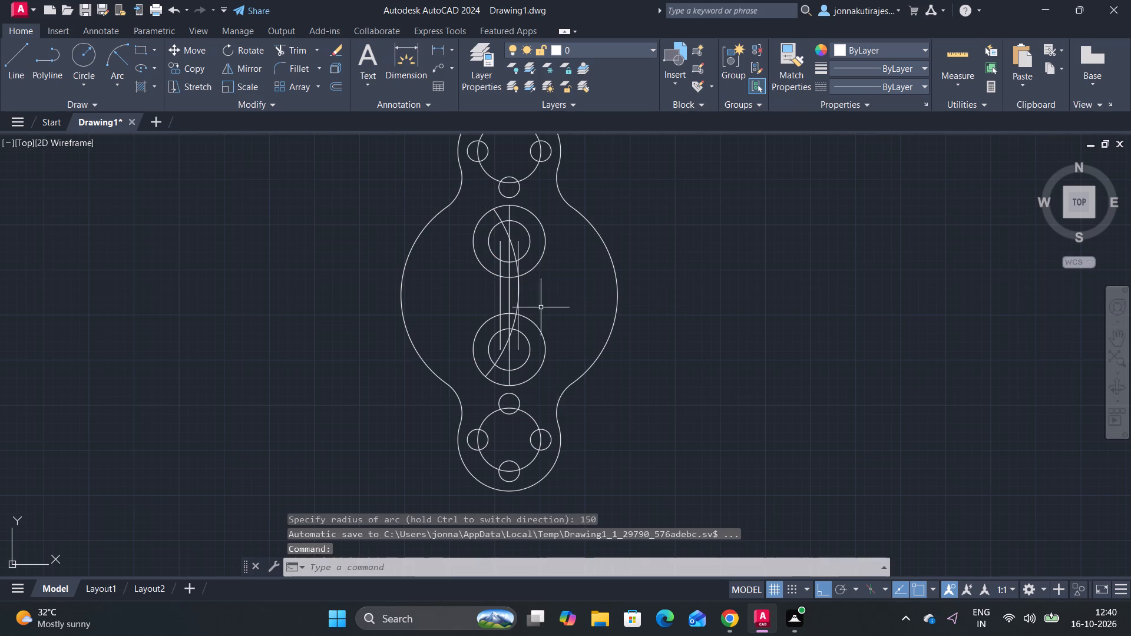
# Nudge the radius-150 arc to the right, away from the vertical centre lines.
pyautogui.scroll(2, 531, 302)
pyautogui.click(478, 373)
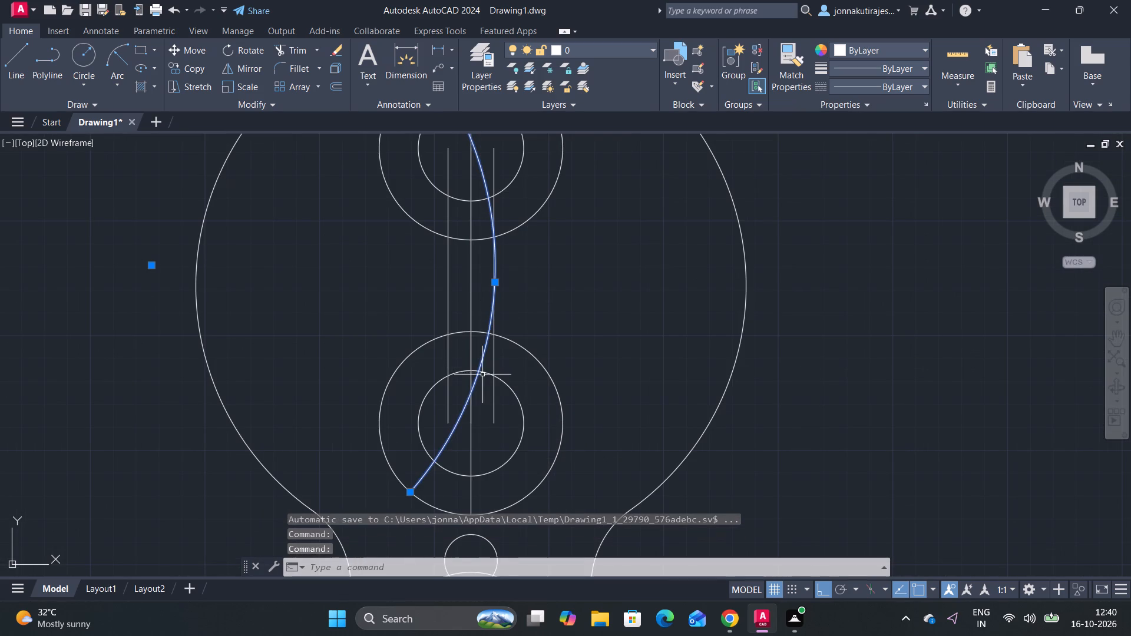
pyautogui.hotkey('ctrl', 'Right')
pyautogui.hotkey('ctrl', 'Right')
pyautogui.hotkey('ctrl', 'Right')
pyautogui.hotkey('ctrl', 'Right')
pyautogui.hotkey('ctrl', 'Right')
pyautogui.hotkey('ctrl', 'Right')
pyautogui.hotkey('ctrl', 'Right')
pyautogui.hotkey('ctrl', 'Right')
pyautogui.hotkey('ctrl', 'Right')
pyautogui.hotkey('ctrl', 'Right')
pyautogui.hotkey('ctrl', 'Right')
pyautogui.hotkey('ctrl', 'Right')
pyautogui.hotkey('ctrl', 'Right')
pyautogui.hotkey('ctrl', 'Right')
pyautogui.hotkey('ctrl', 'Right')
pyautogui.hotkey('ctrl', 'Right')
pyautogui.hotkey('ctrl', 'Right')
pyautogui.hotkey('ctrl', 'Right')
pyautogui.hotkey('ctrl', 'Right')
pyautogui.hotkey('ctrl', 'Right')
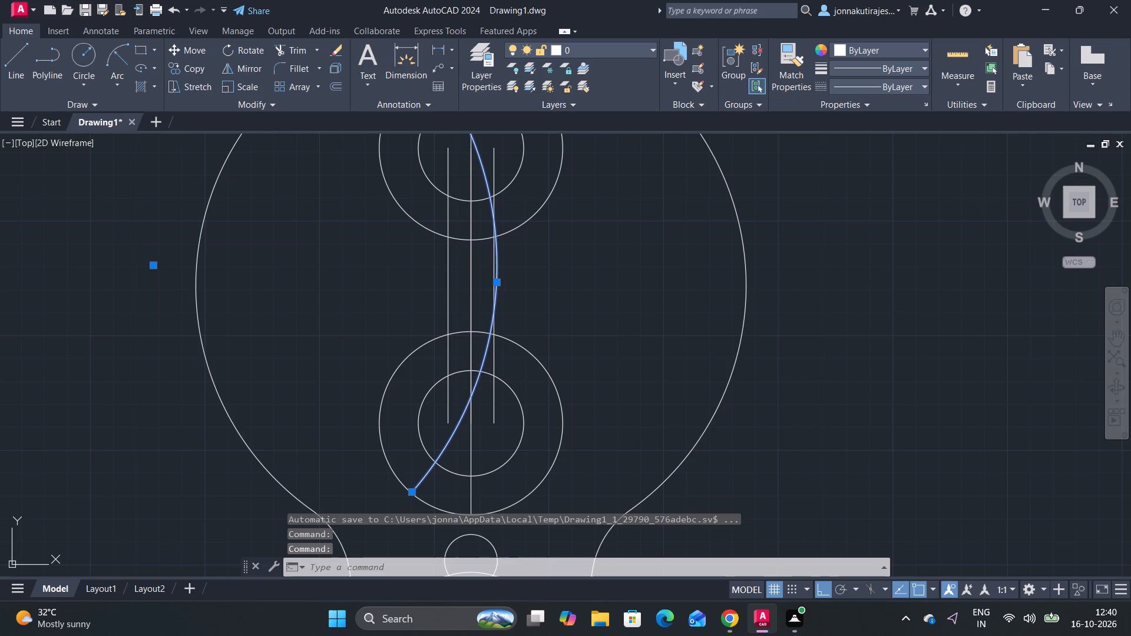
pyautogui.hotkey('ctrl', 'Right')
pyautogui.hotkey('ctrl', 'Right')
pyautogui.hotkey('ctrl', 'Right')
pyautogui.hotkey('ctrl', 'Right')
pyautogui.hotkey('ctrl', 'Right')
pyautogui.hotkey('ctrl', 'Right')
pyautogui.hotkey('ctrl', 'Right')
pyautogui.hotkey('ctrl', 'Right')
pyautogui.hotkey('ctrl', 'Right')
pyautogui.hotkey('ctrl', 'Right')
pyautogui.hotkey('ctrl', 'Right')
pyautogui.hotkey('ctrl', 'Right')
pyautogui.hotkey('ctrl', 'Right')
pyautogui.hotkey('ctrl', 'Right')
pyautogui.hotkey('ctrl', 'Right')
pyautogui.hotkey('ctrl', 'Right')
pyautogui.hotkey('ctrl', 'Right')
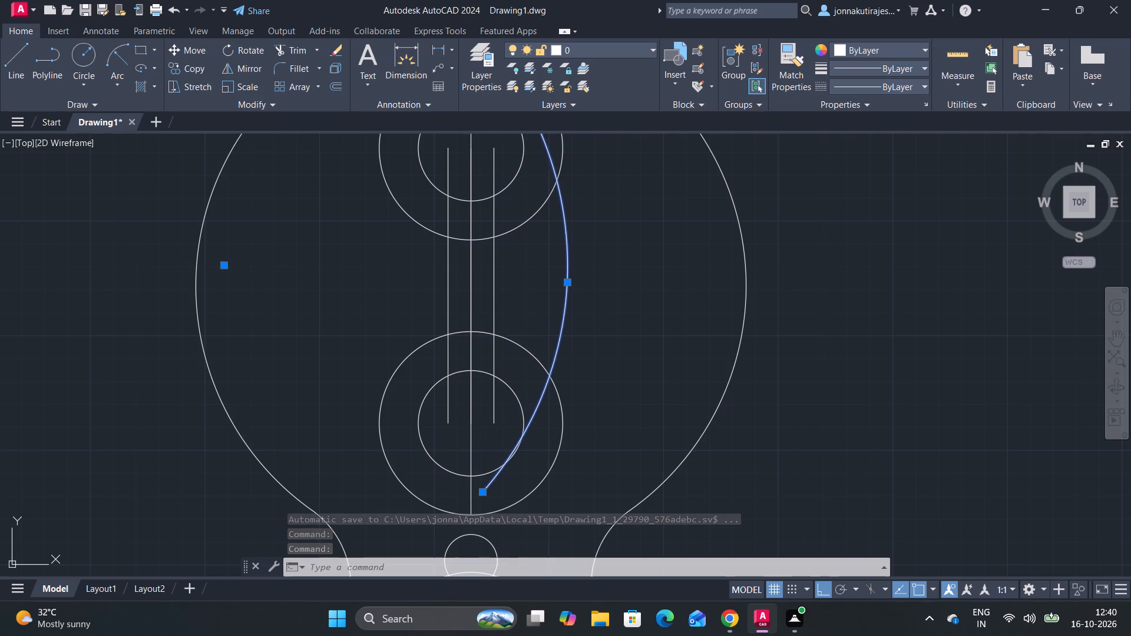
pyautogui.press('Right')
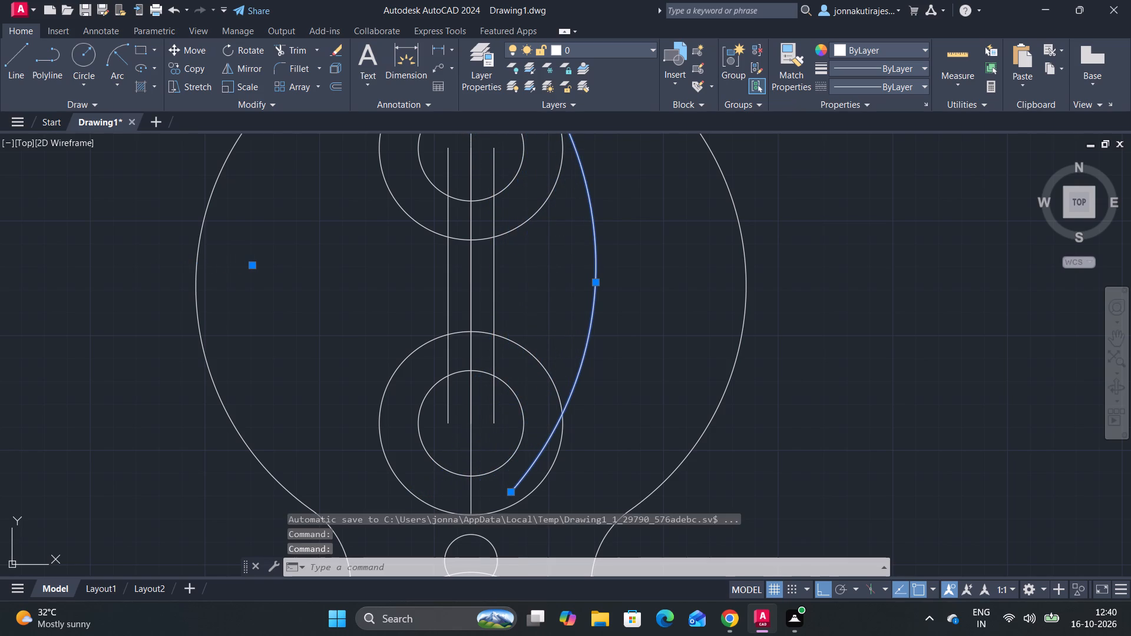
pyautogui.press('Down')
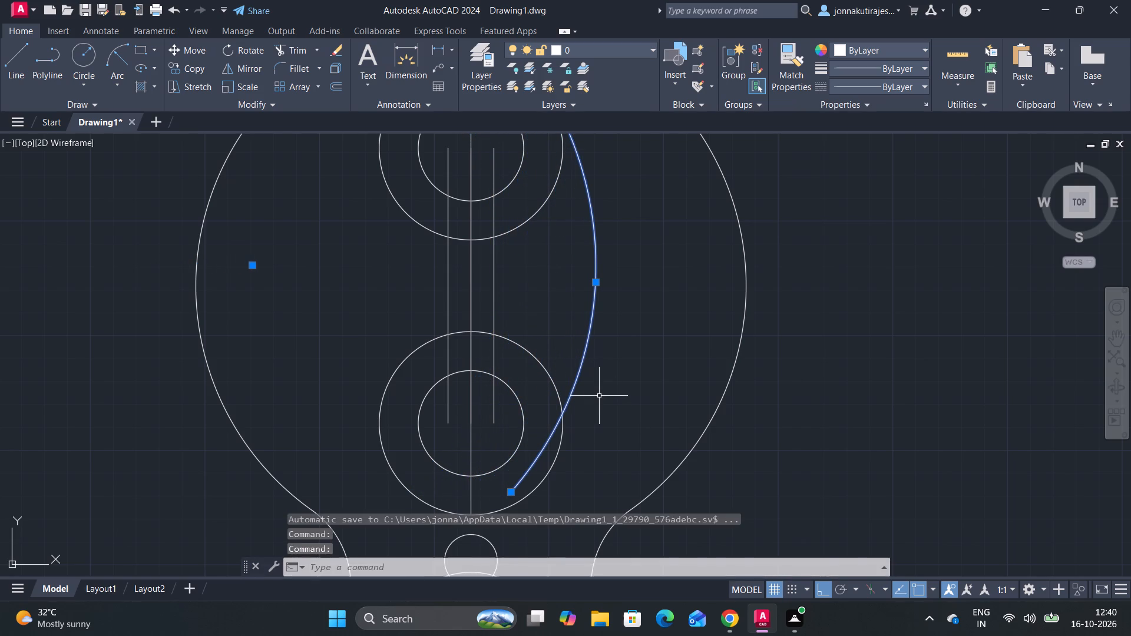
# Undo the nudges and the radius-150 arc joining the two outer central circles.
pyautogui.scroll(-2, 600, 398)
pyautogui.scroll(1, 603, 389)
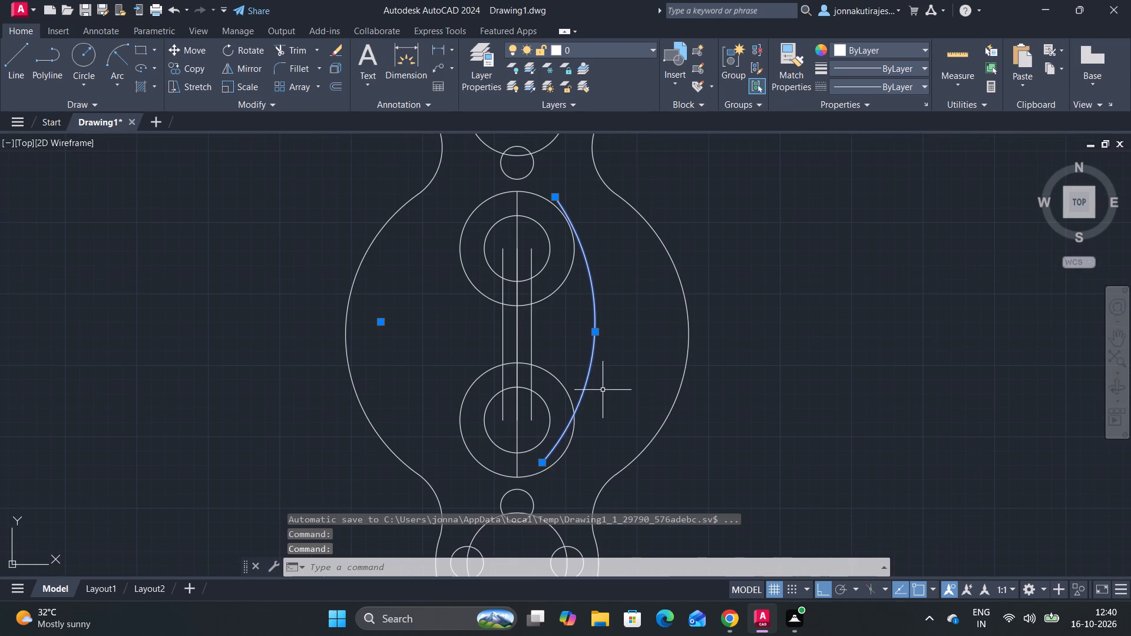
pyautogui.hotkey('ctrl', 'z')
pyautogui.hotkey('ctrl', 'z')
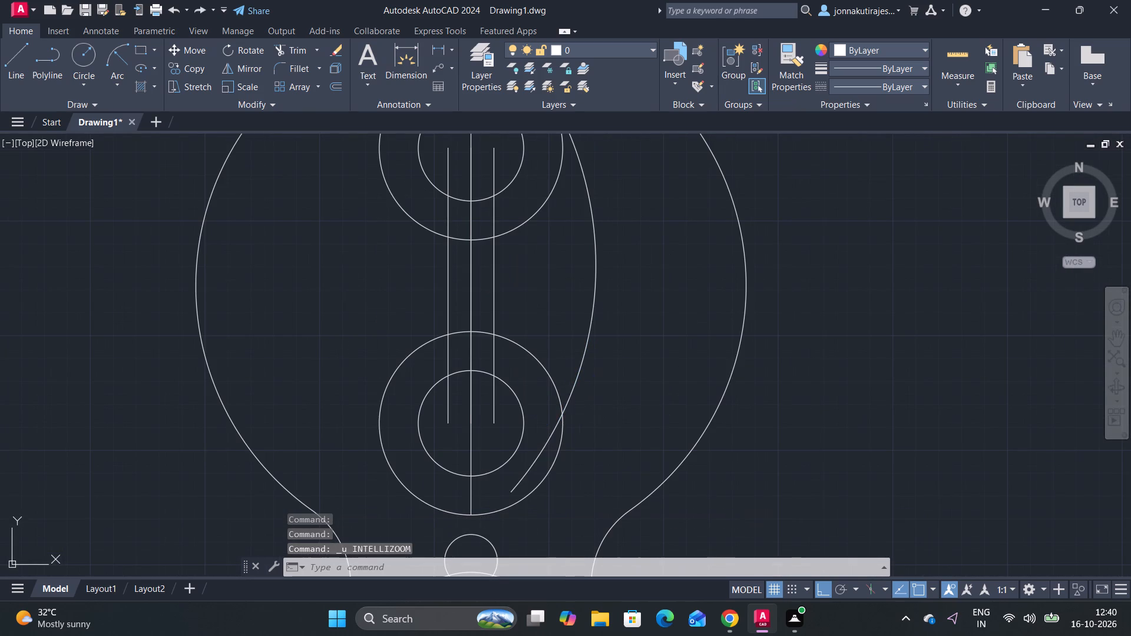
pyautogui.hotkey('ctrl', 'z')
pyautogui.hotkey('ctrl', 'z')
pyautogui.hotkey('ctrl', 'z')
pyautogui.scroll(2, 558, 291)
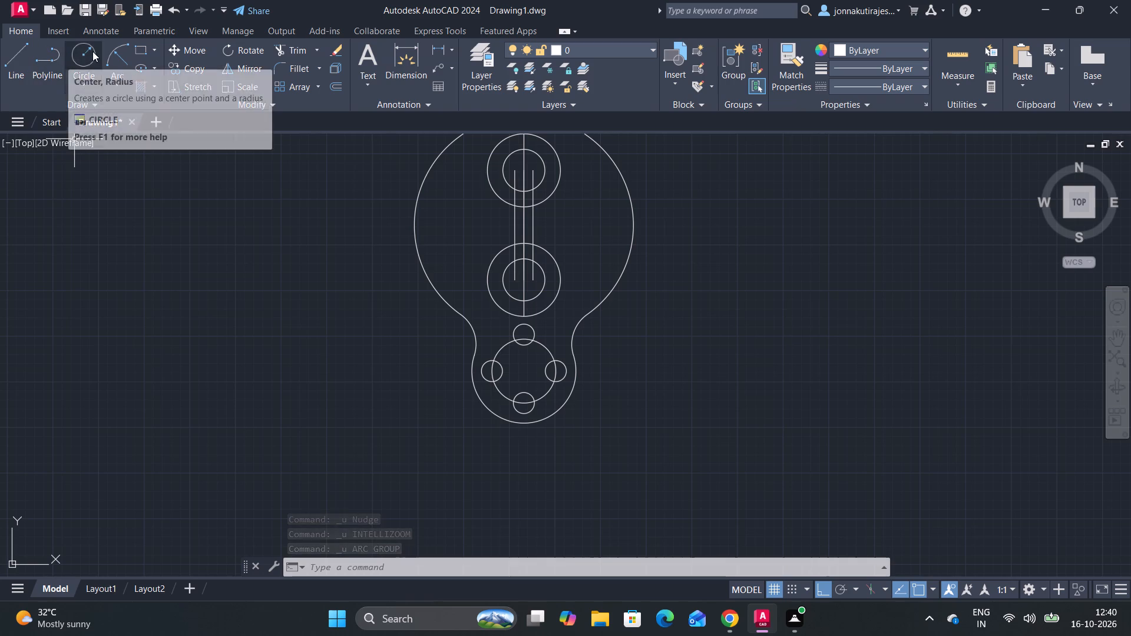
# Draw a Start, End, Radius arc of radius 150 from the upper outer central circle's left quadrant to the lower one's left quadrant.
pyautogui.click(128, 58)
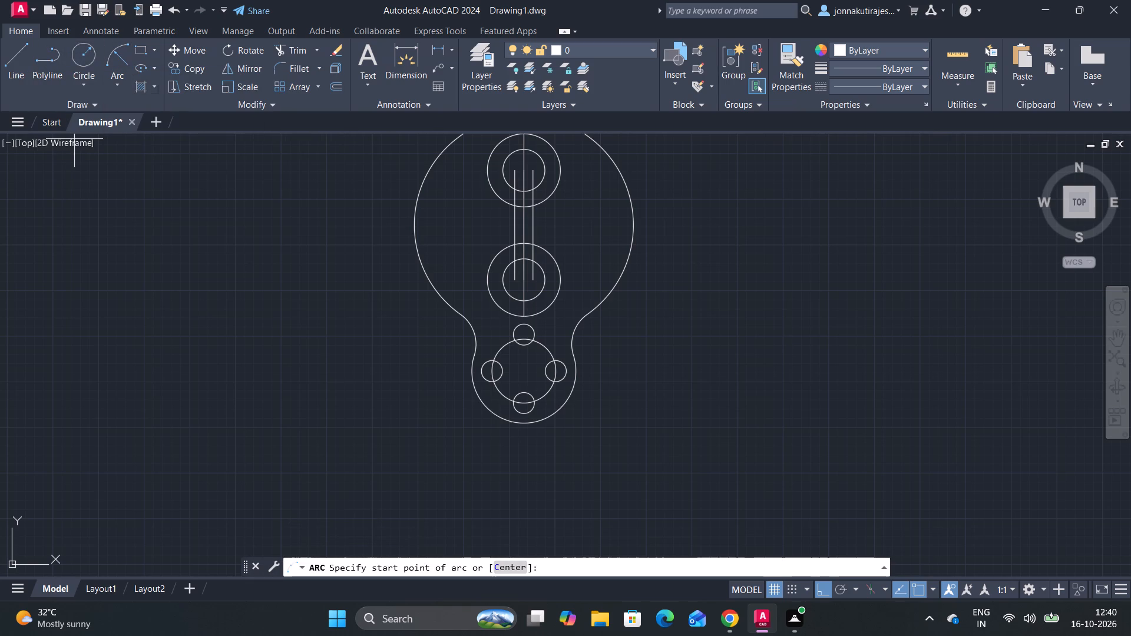
pyautogui.click(487, 168)
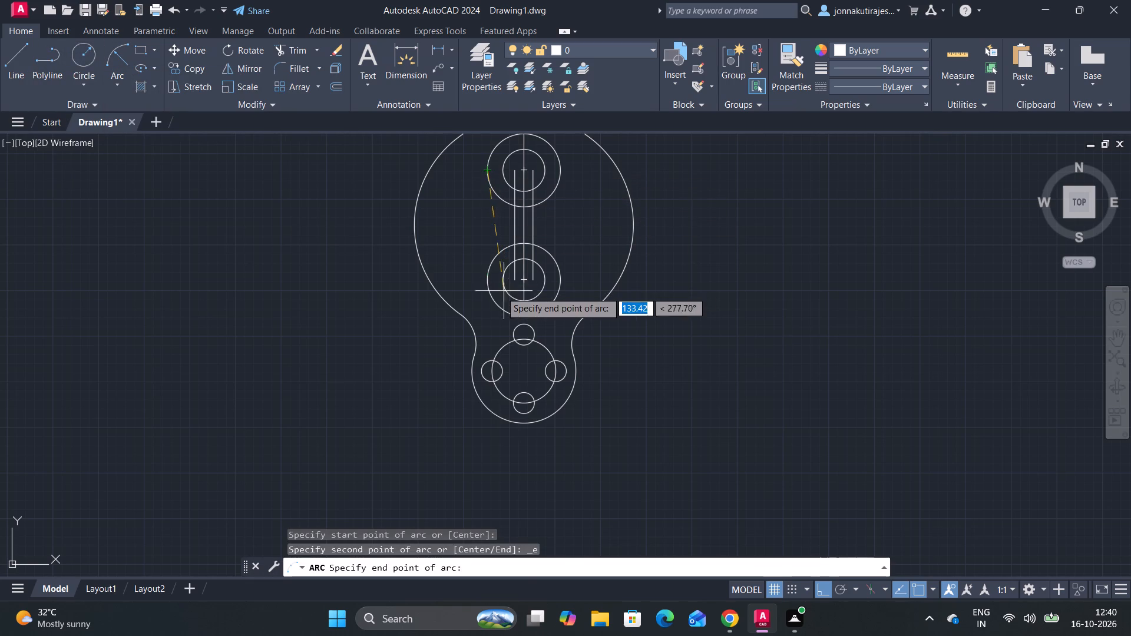
pyautogui.click(487, 281)
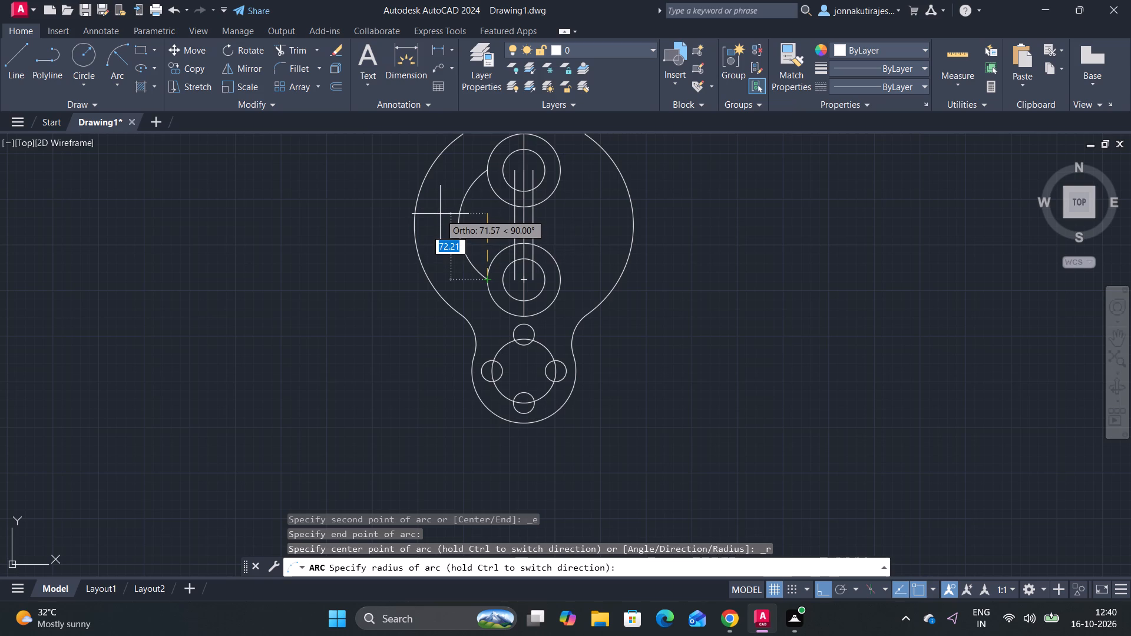
pyautogui.write('150')
pyautogui.press('Return')
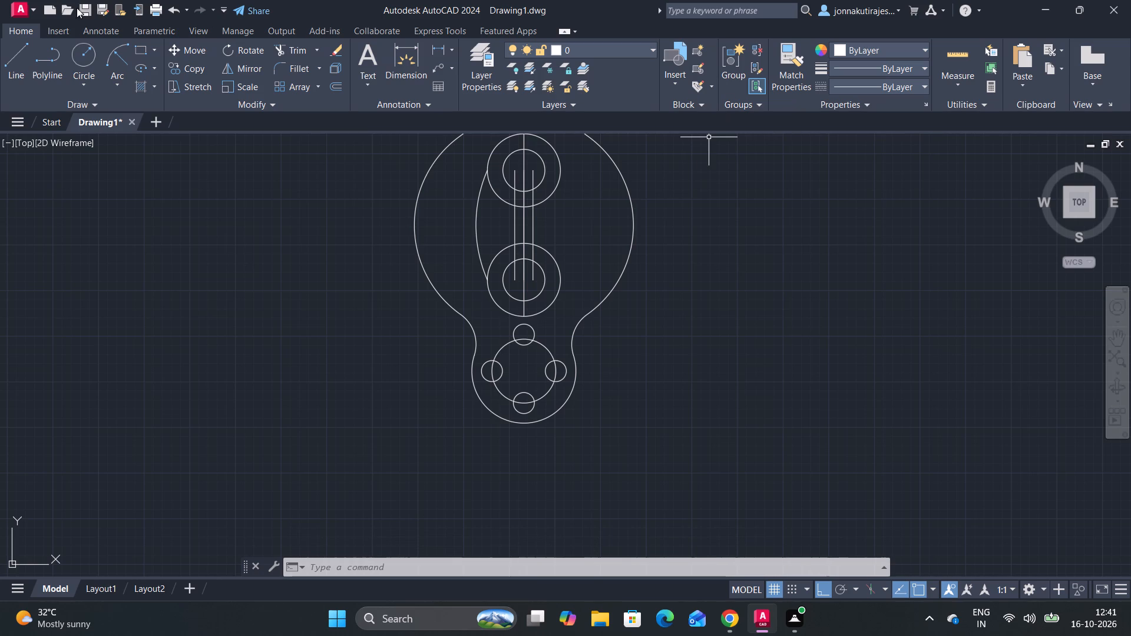
# Trim the facing left segments of both outer central circles between the new arc and the left vertical line.
pyautogui.click(296, 45)
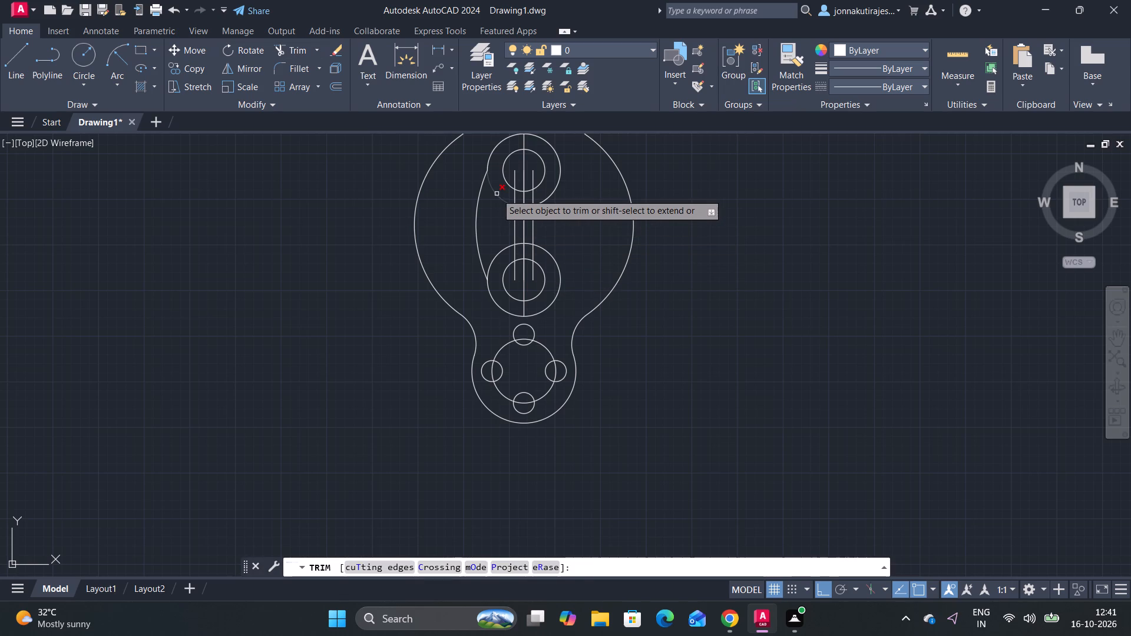
pyautogui.click(497, 194)
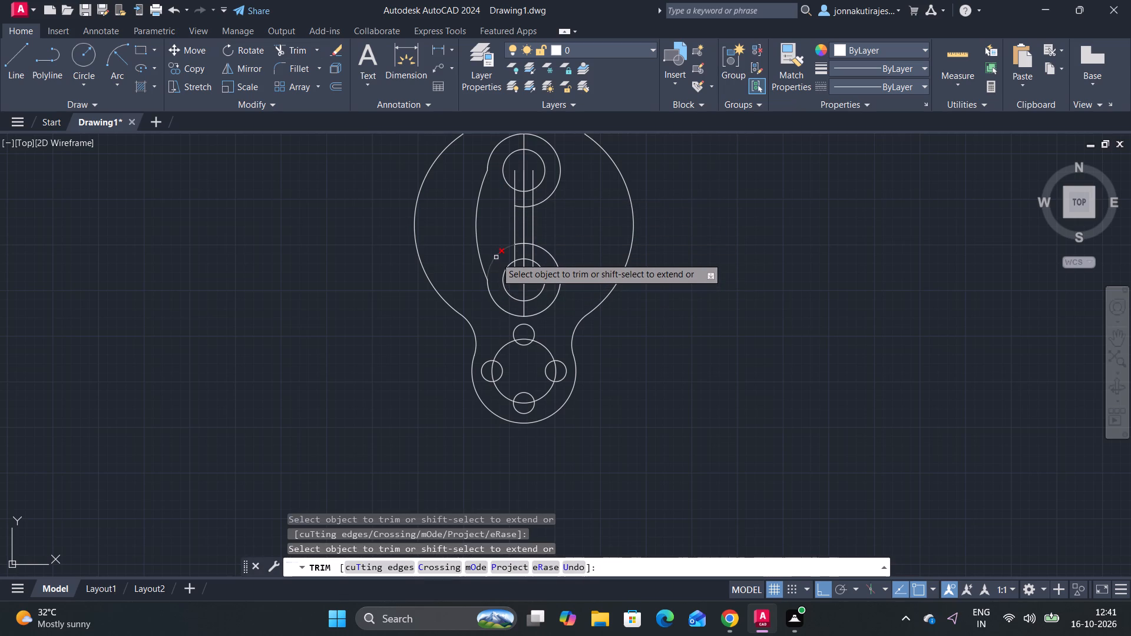
pyautogui.click(496, 257)
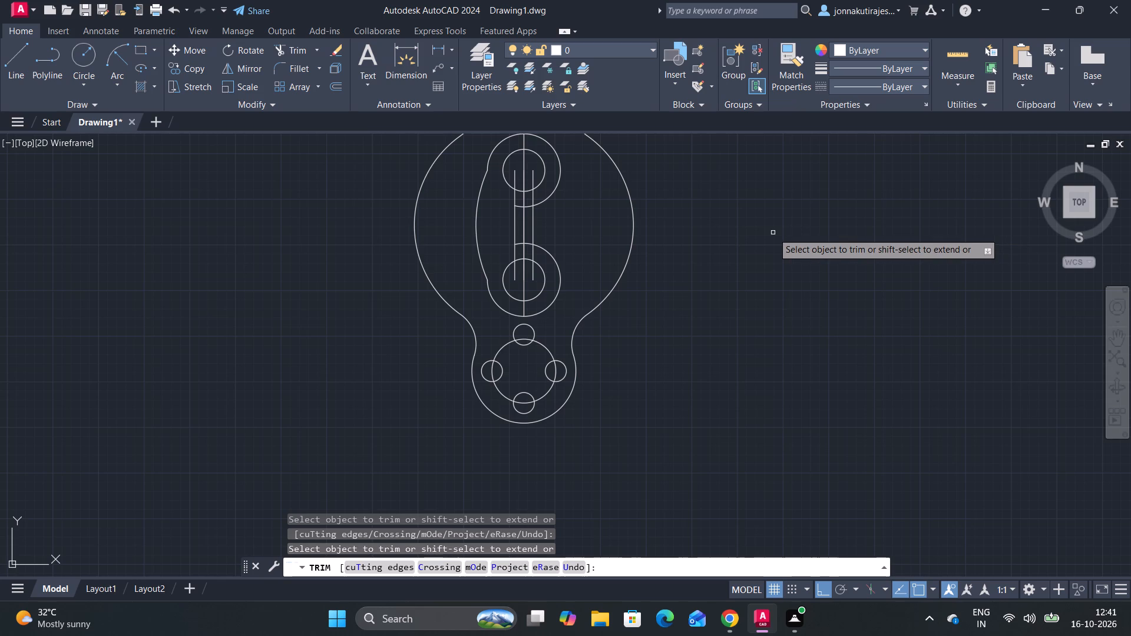
pyautogui.press('Escape')
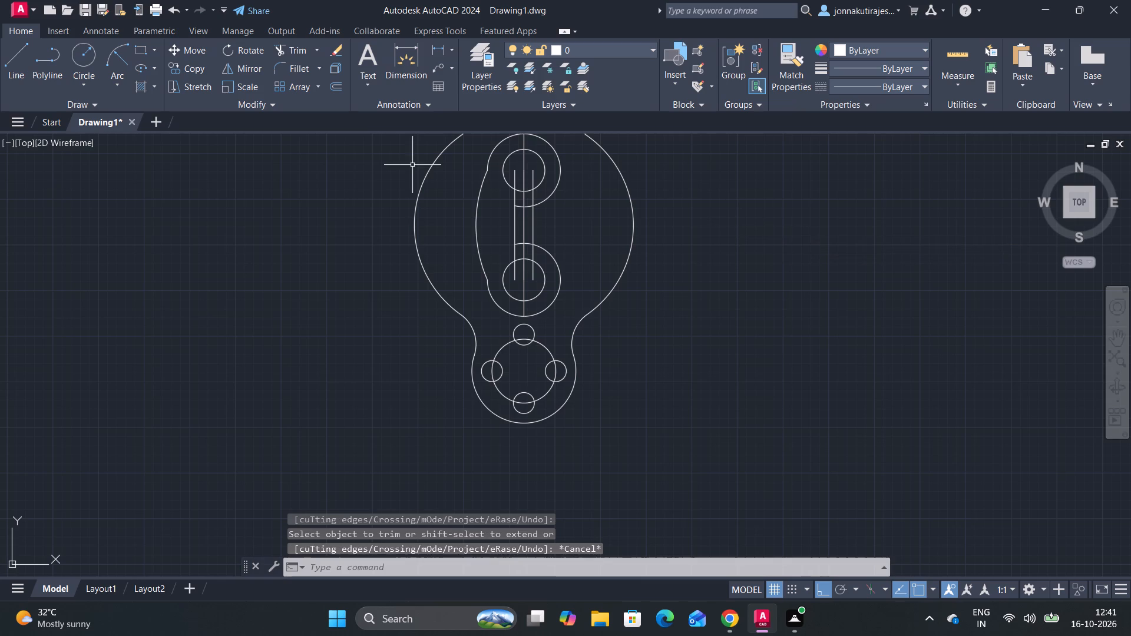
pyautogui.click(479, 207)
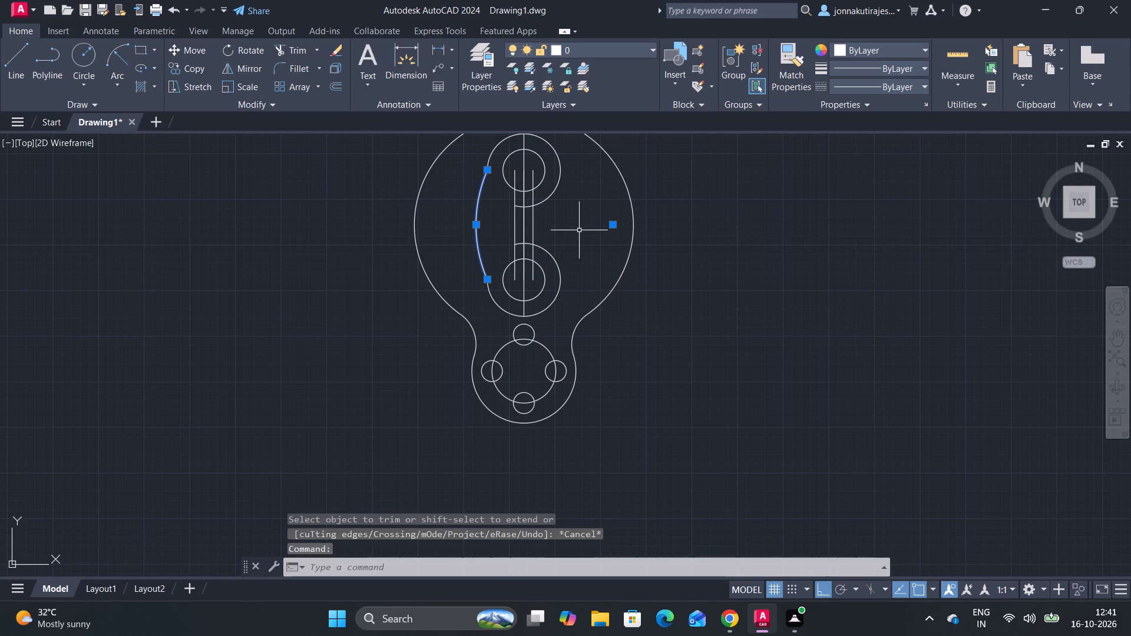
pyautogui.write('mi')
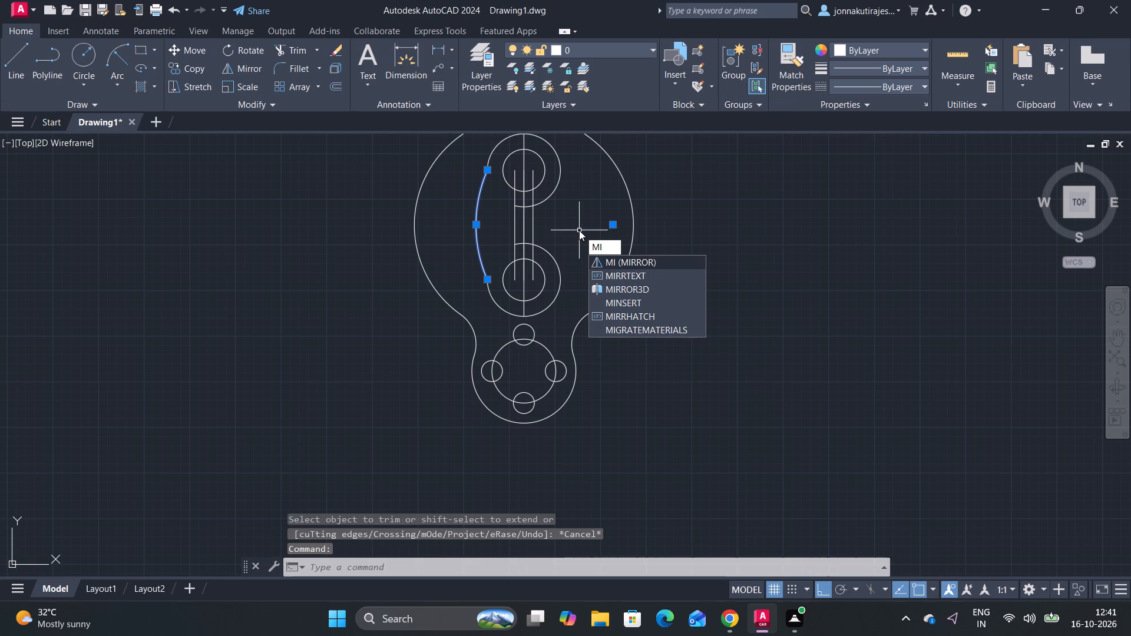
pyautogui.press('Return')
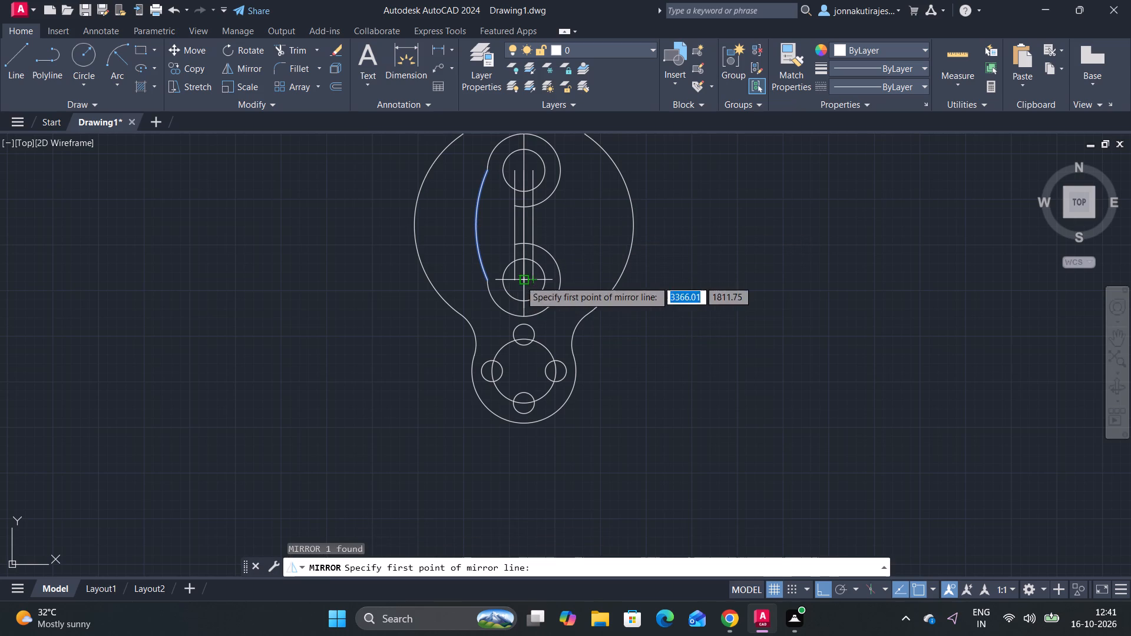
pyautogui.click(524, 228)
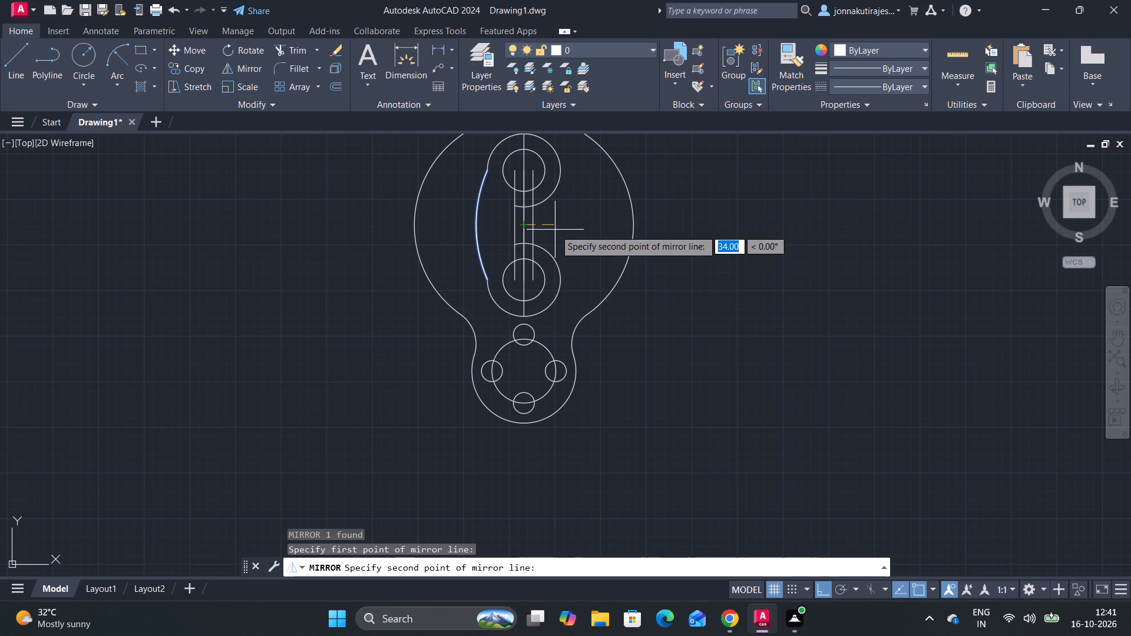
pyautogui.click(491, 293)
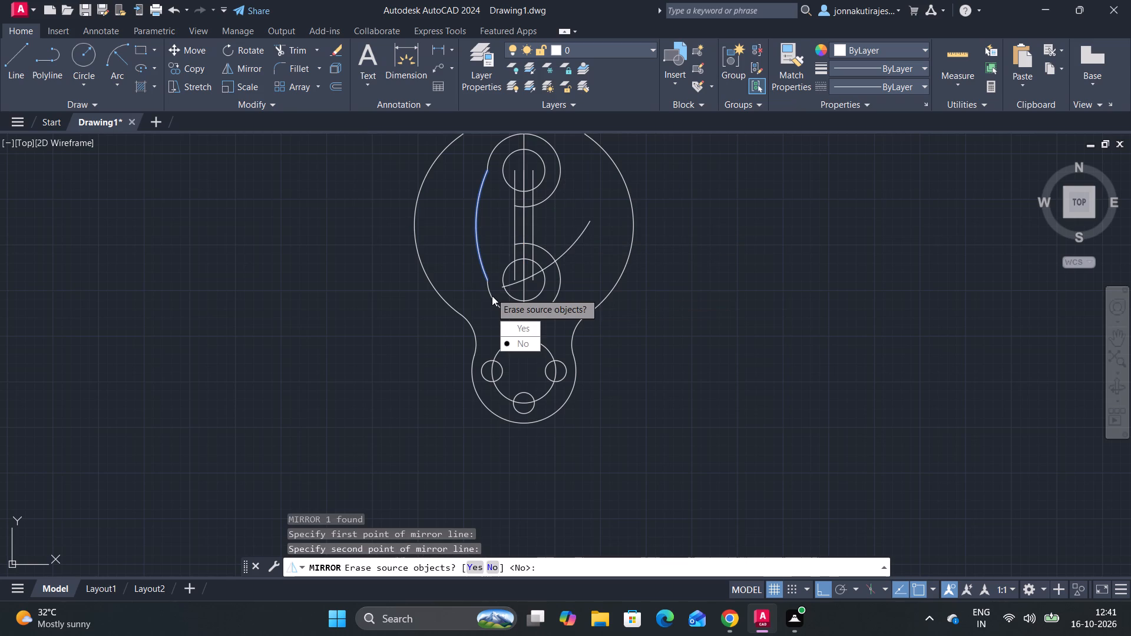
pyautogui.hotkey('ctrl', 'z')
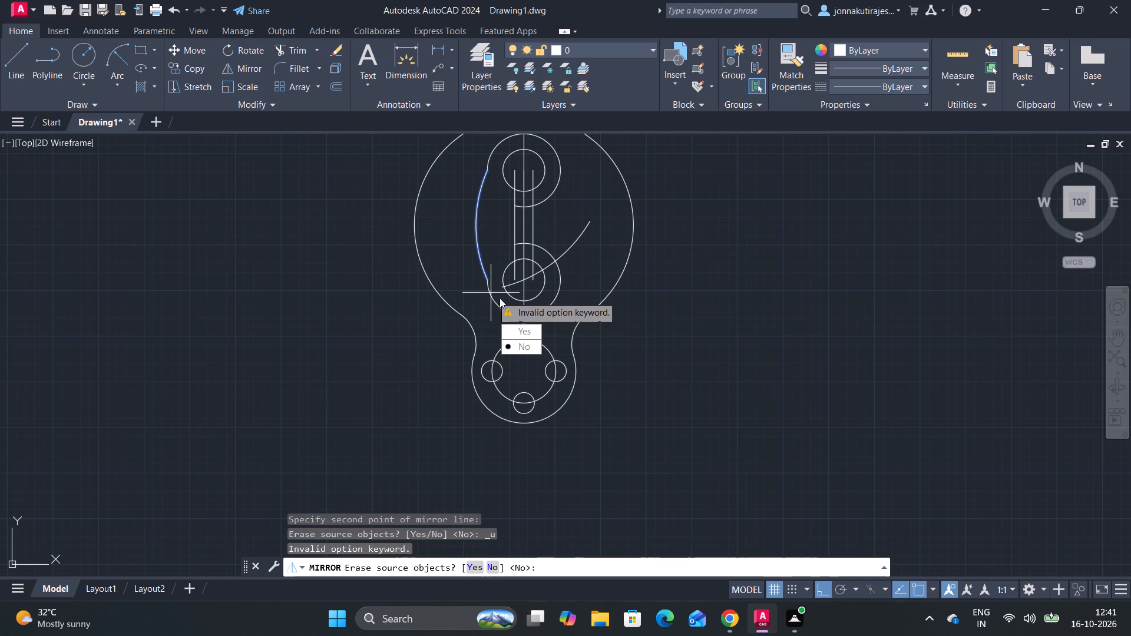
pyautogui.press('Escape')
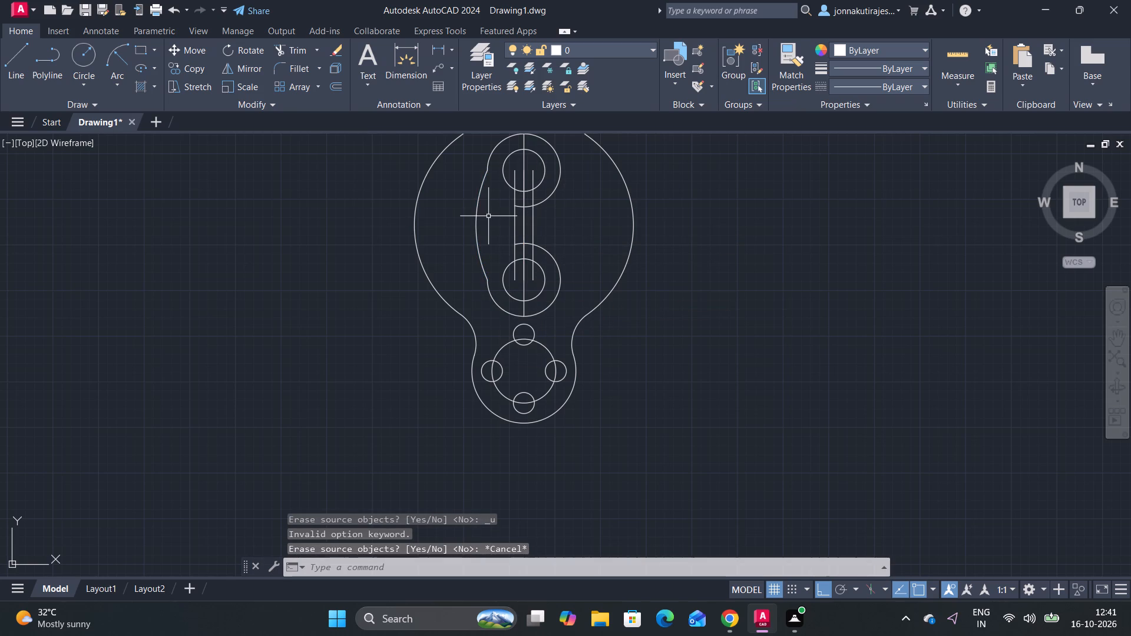
# Mirror the left radius-150 arc about the vertical centreline through the central circles, keeping the source arc.
pyautogui.click(476, 225)
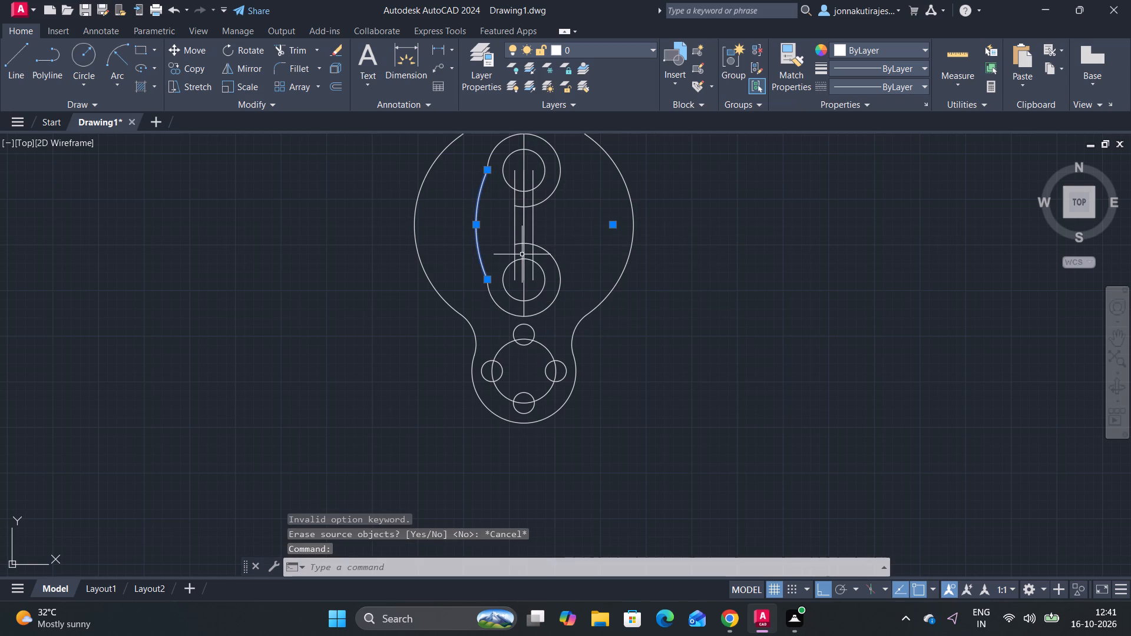
pyautogui.press('m')
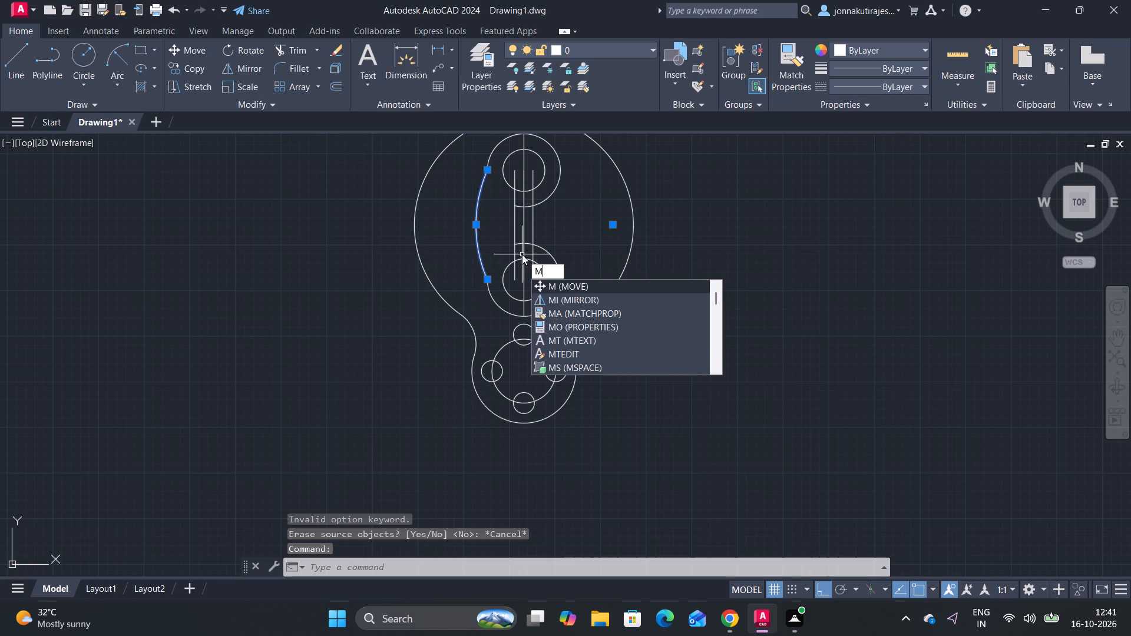
pyautogui.click(591, 296)
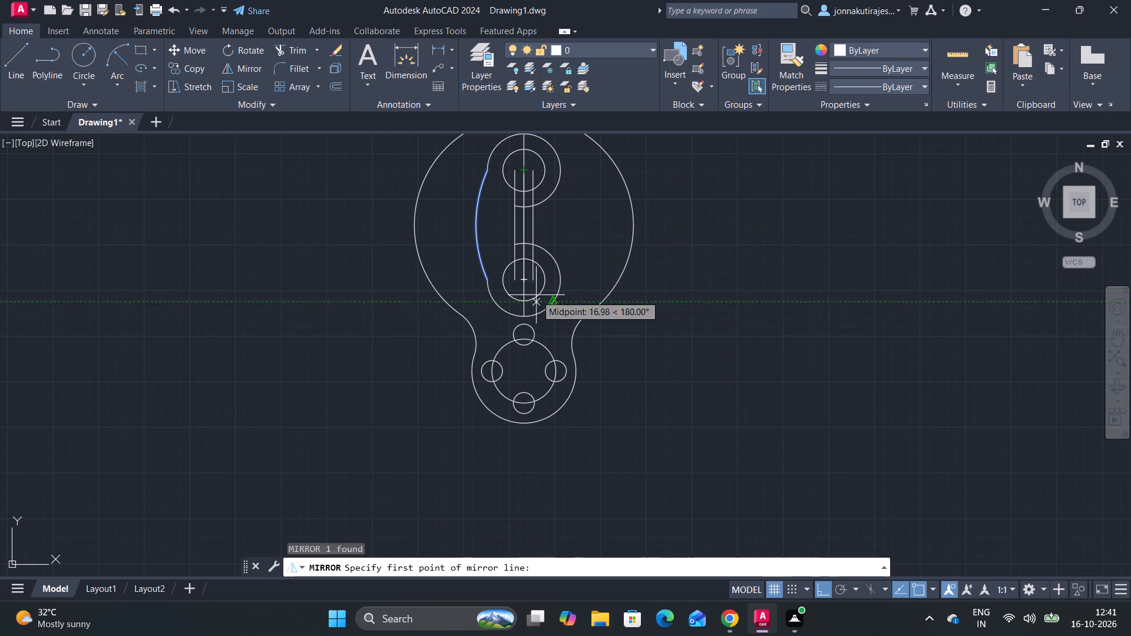
pyautogui.click(524, 278)
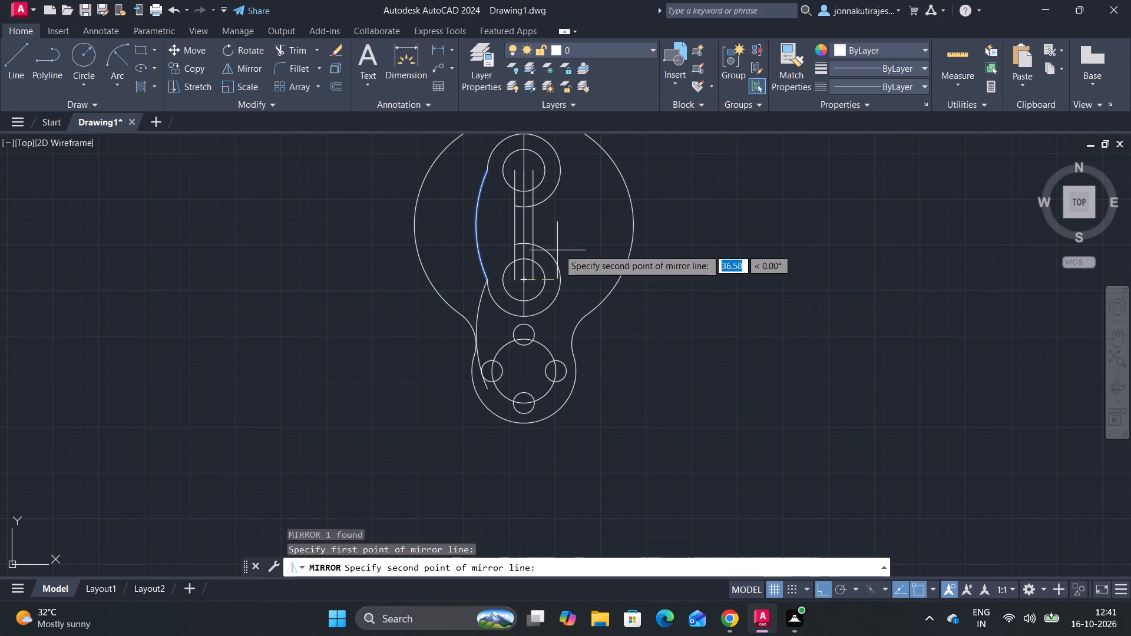
pyautogui.click(572, 175)
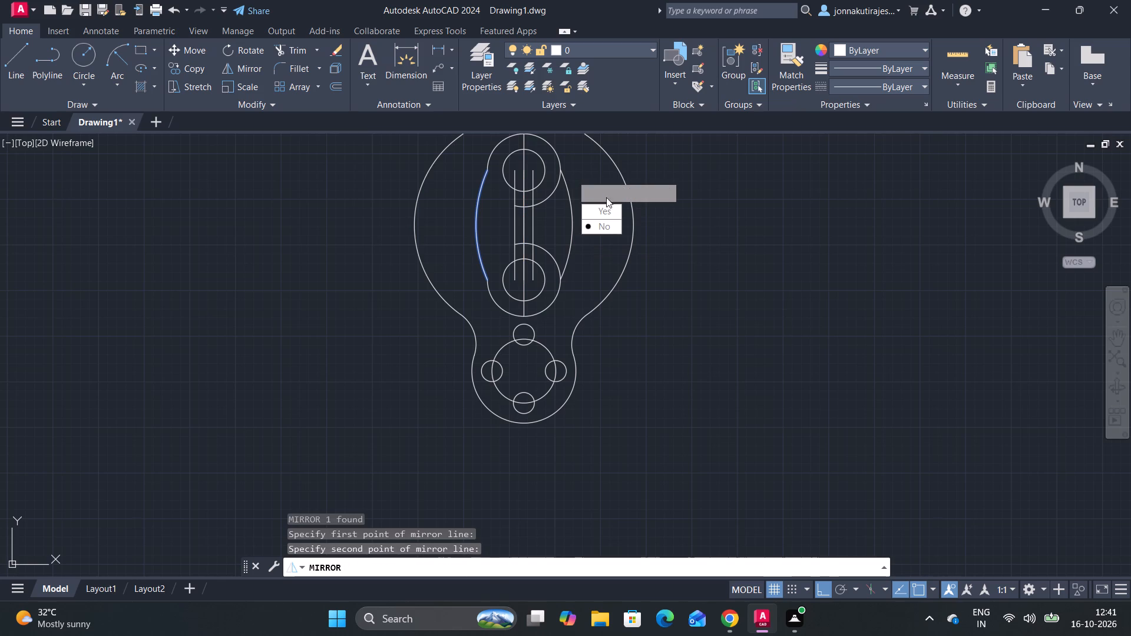
pyautogui.moveTo(609, 228); pyautogui.dragTo(572, 175)
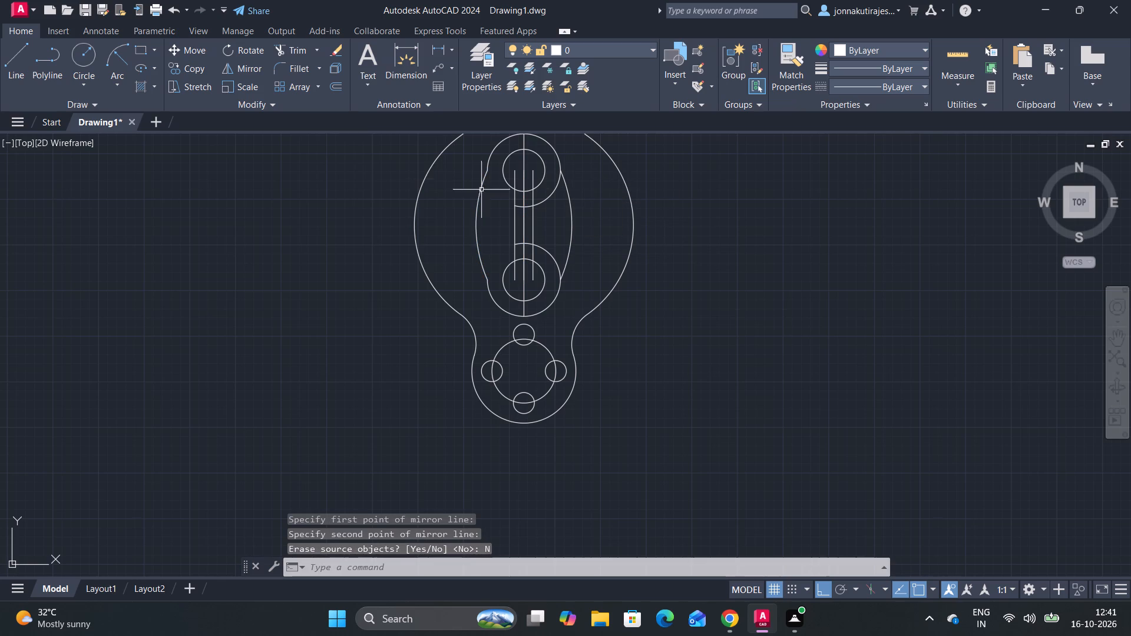
# Trim the facing right segments of both outer central circles between the mirrored arc and the right vertical line.
pyautogui.click(285, 47)
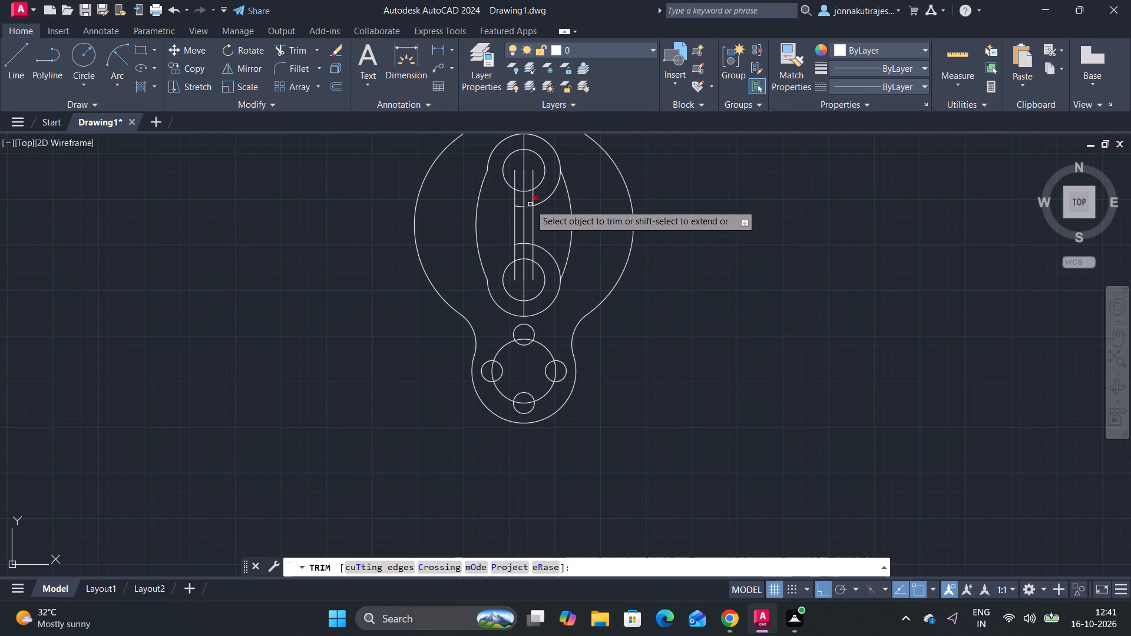
pyautogui.click(545, 200)
pyautogui.click(543, 251)
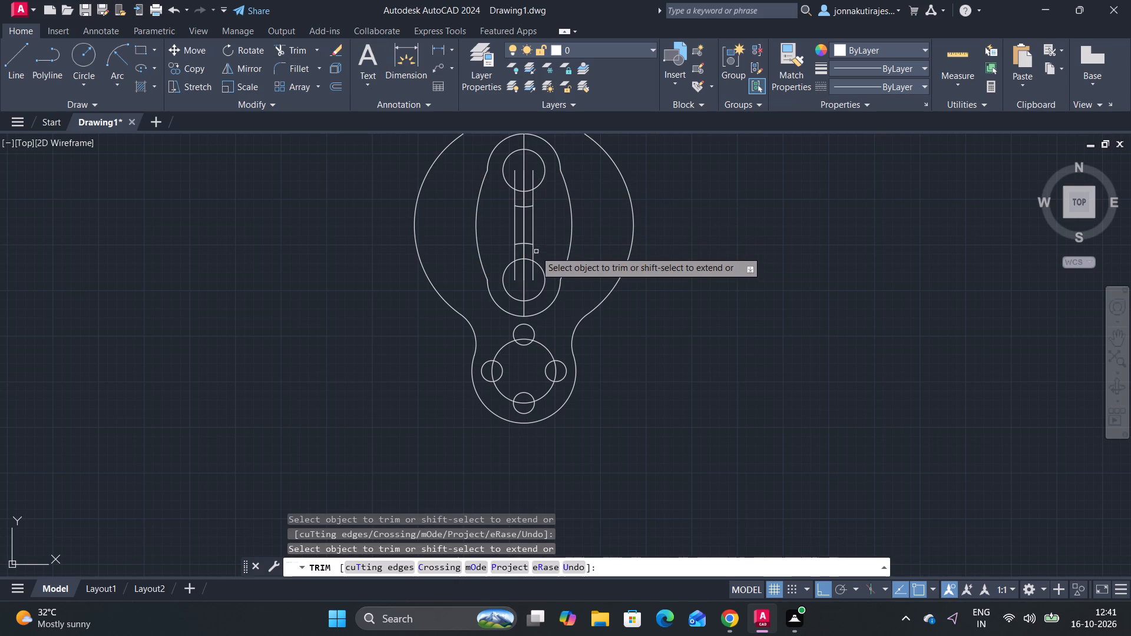
# Trim the leftover outer-circle pieces between the two vertical slot lines, plus the lower inner circle's top segment right of the centreline.
pyautogui.click(523, 246)
pyautogui.click(527, 260)
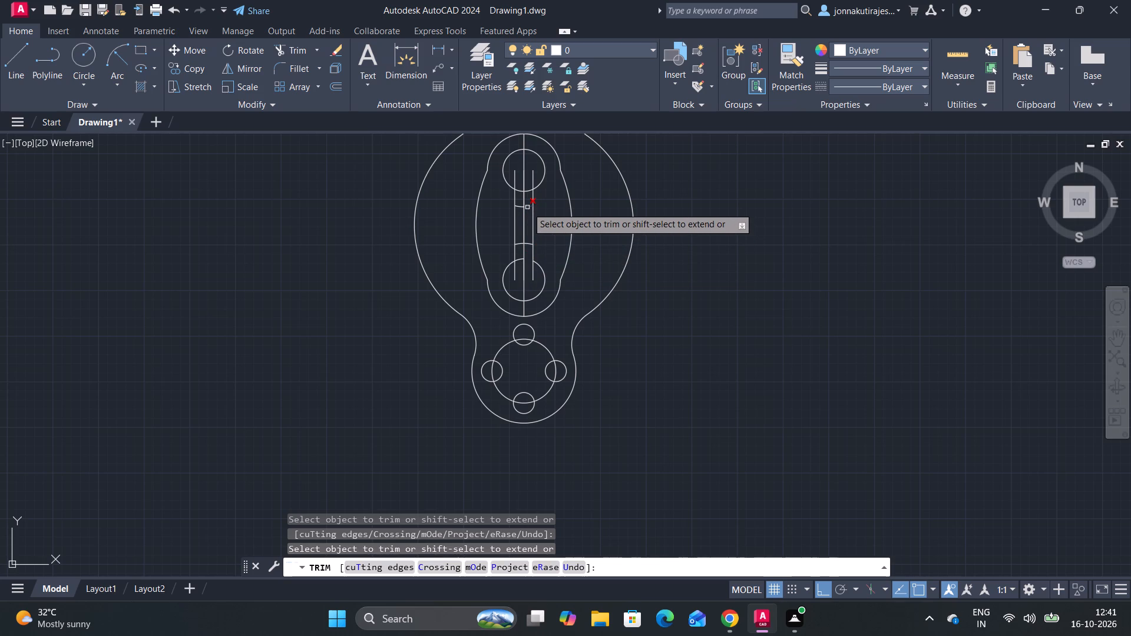
pyautogui.click(527, 207)
pyautogui.click(518, 207)
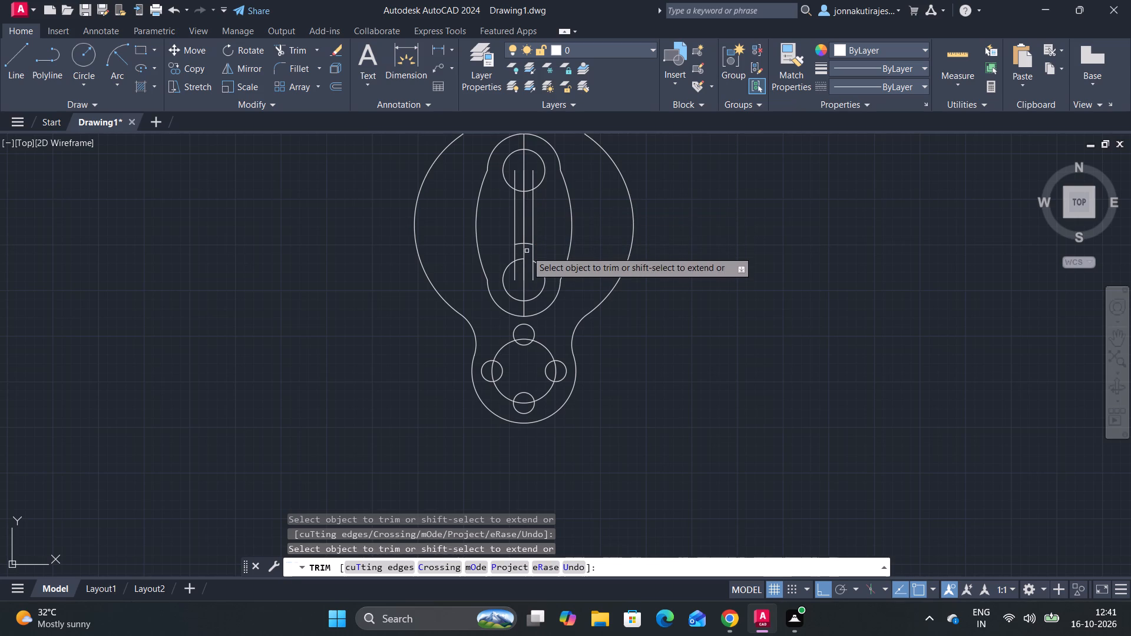
pyautogui.click(520, 240)
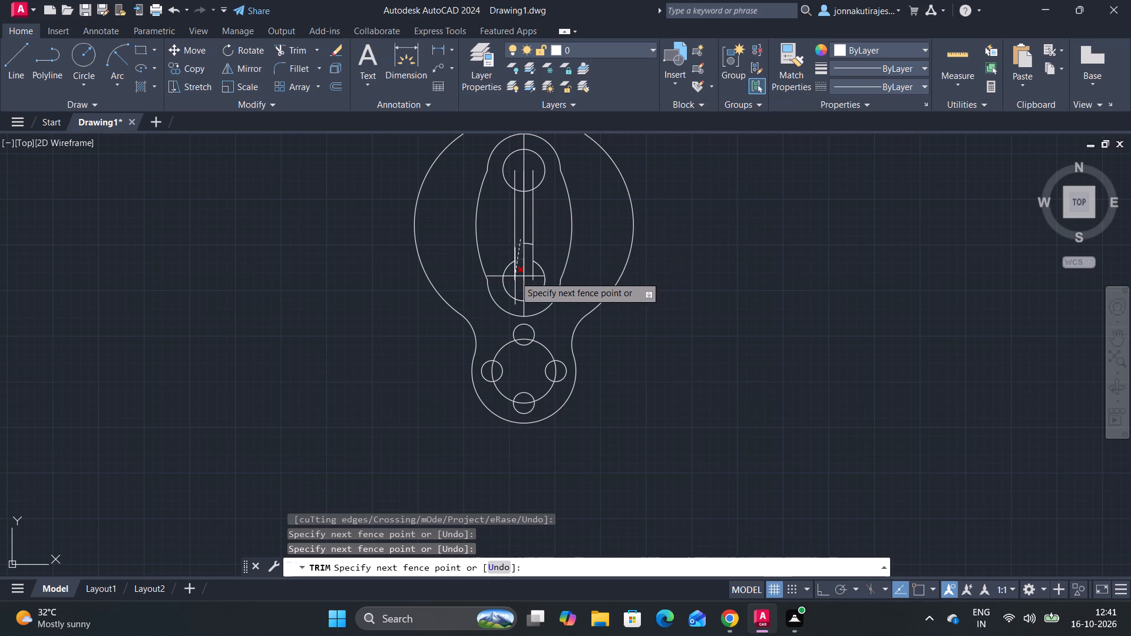
pyautogui.press('`')
pyautogui.press('Escape')
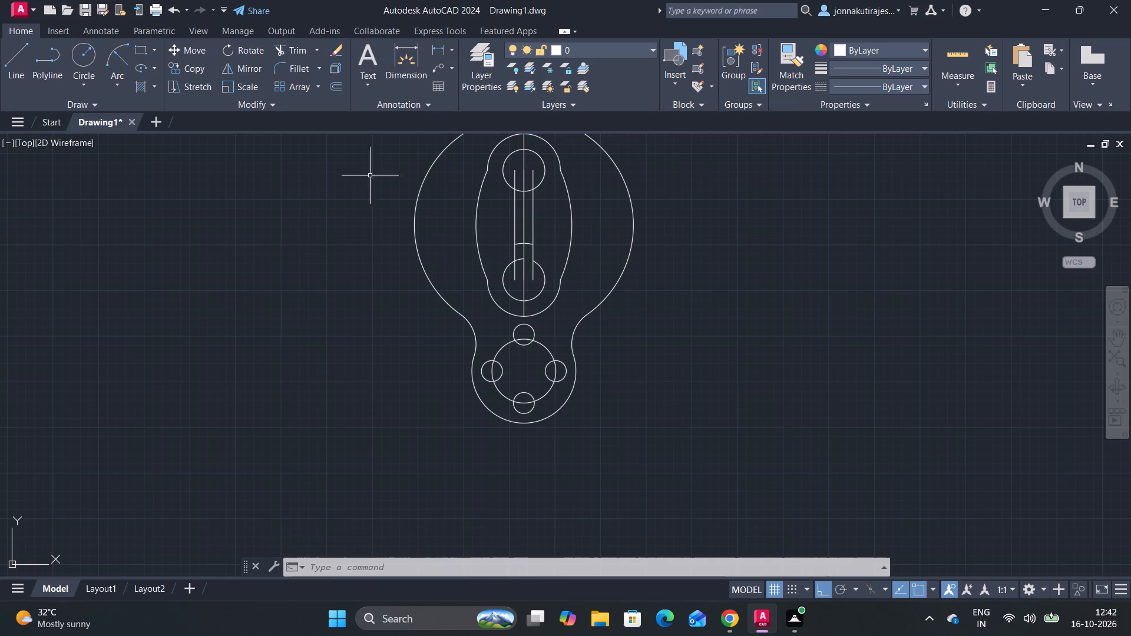
pyautogui.click(300, 48)
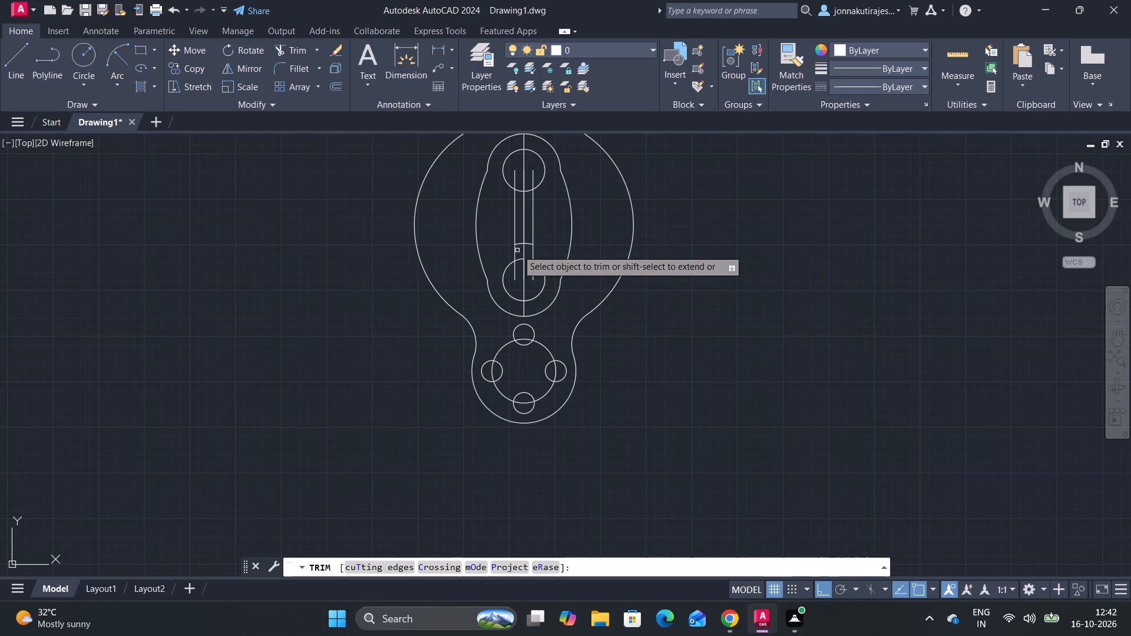
pyautogui.scroll(2, 517, 250)
pyautogui.scroll(-2, 518, 245)
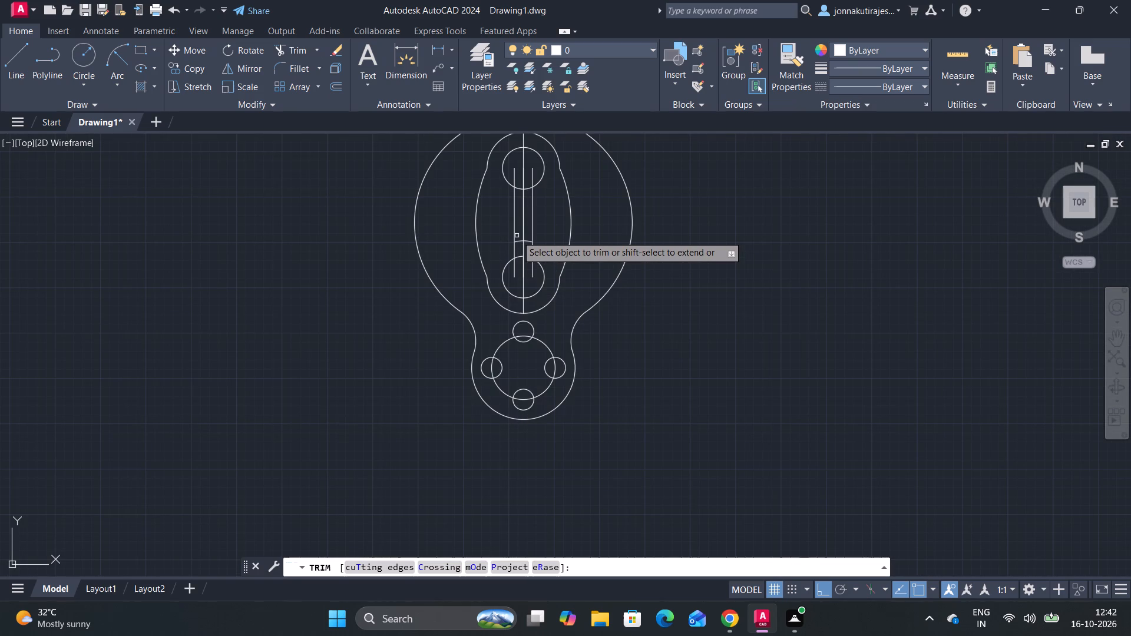
pyautogui.click(517, 241)
pyautogui.click(530, 242)
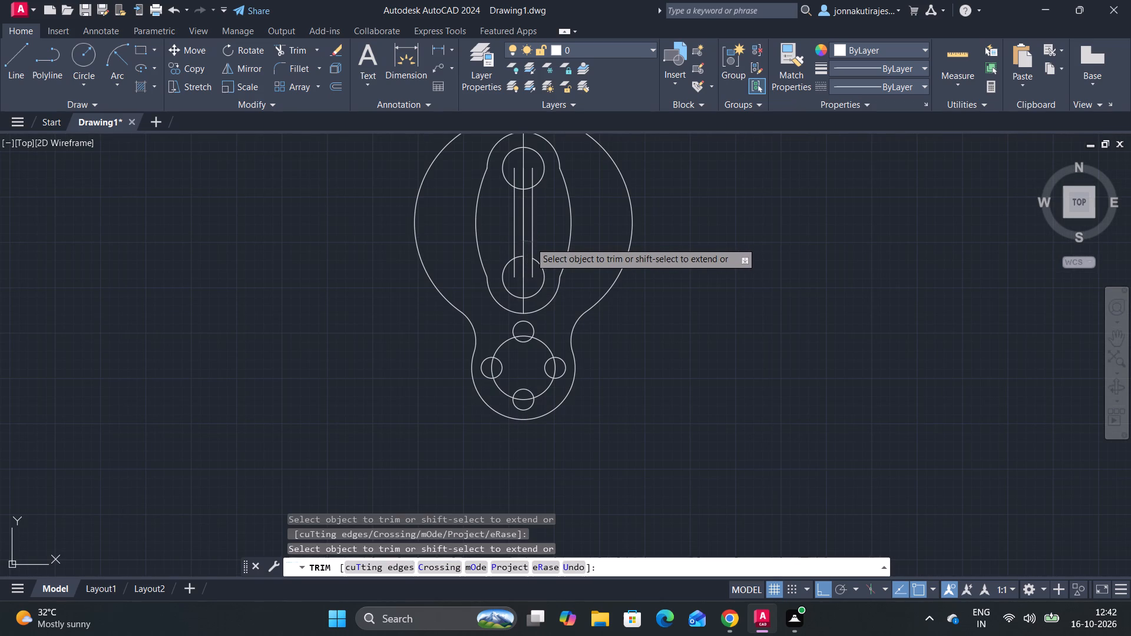
# Open the upper inner circle into the slot by trimming its bottom segments and the ends of both slot lines inside it.
pyautogui.click(526, 192)
pyautogui.click(528, 183)
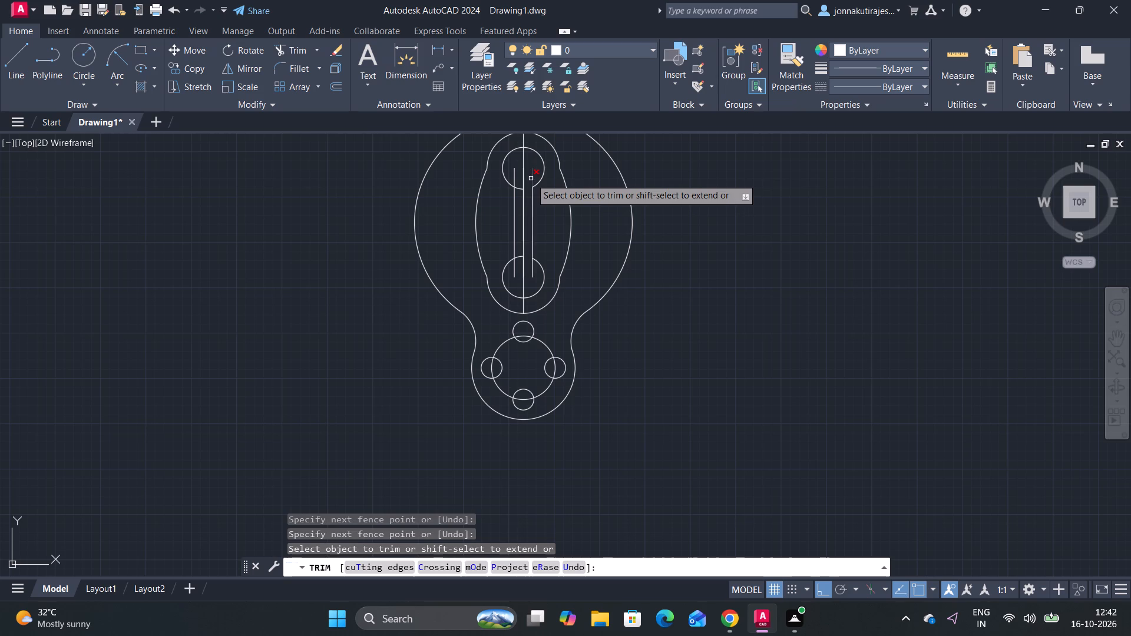
pyautogui.click(531, 178)
pyautogui.click(511, 176)
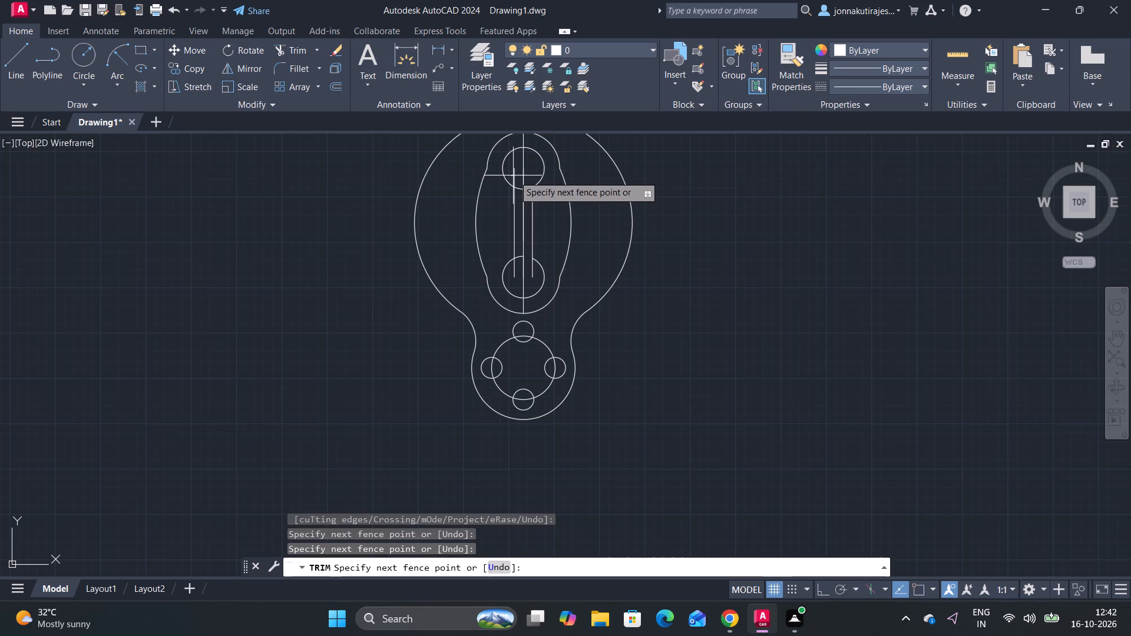
pyautogui.click(515, 175)
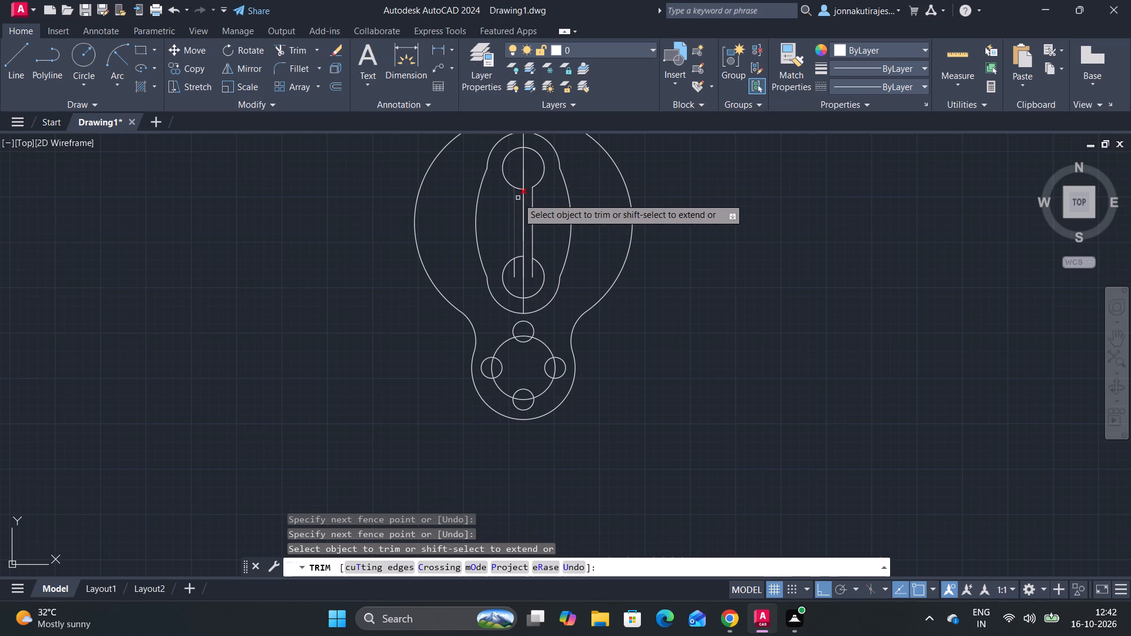
pyautogui.scroll(3, 523, 196)
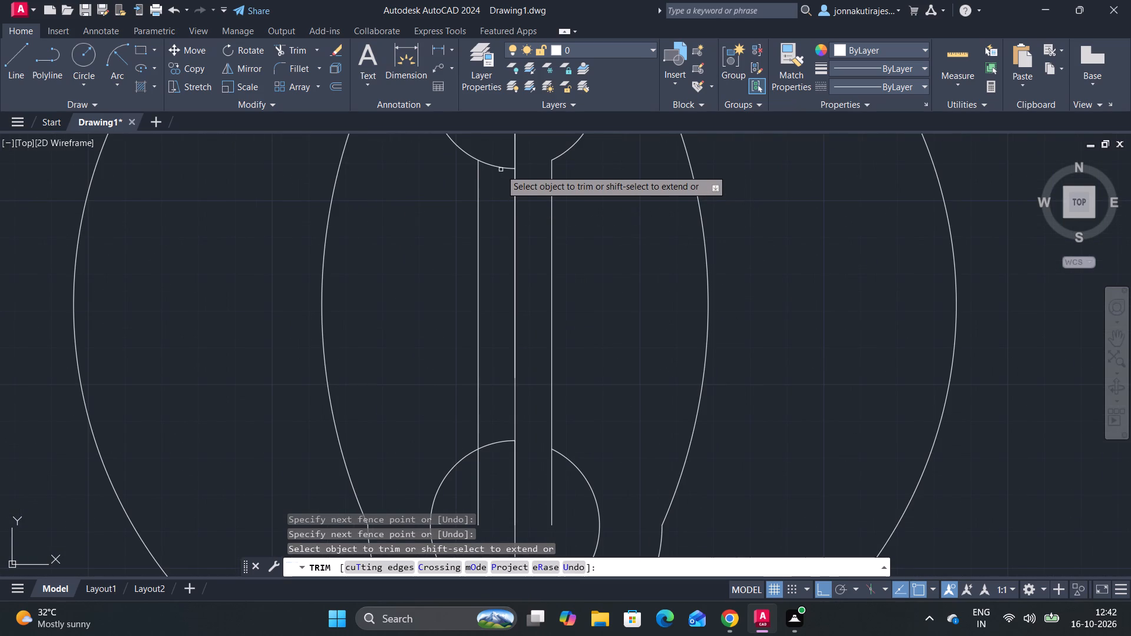
pyautogui.click(502, 168)
# Open the lower inner circle into the slot by trimming the slot-line ends inside it and its remaining top segment.
pyautogui.scroll(-3, 524, 237)
pyautogui.moveTo(533, 297); pyautogui.dragTo(543, 290, button='middle')
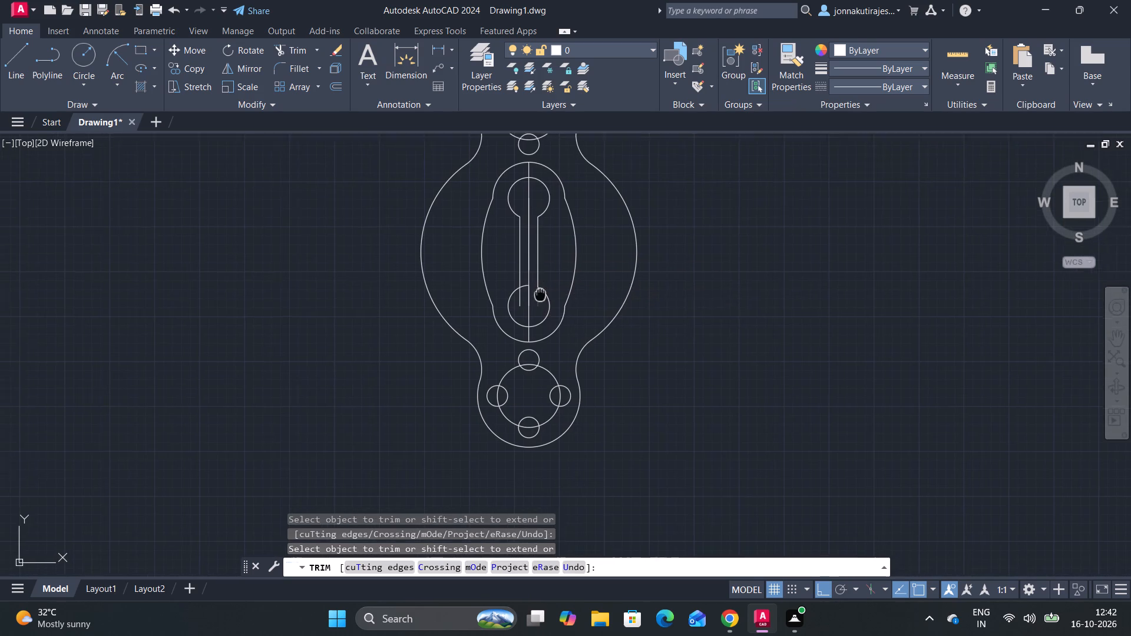
pyautogui.moveTo(543, 290); pyautogui.dragTo(557, 267, button='middle')
pyautogui.scroll(2, 558, 275)
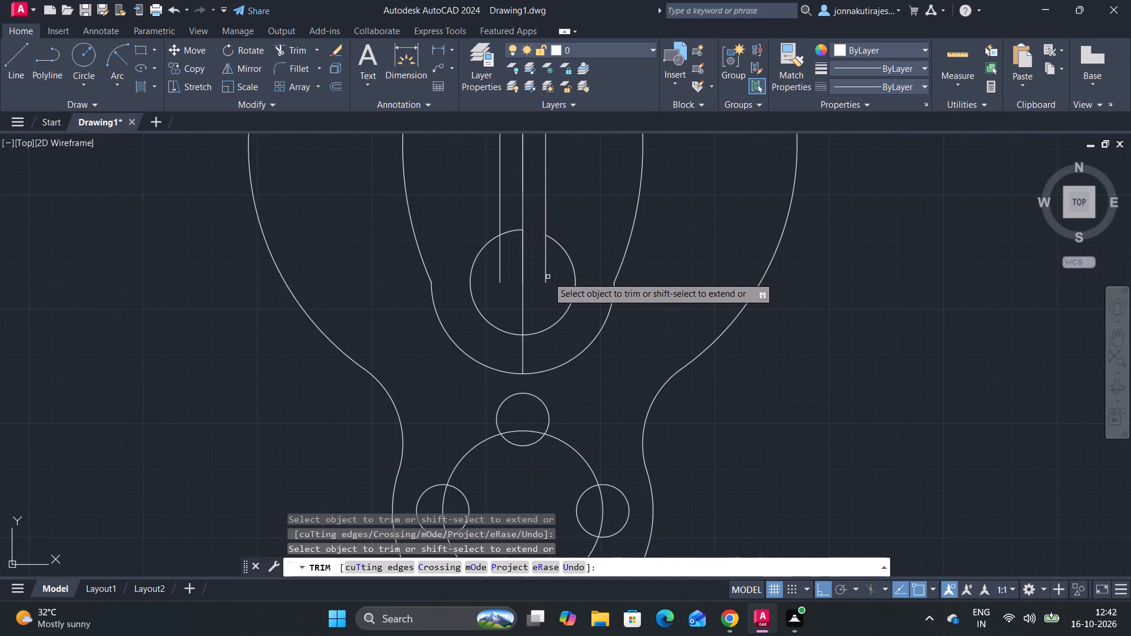
pyautogui.click(546, 278)
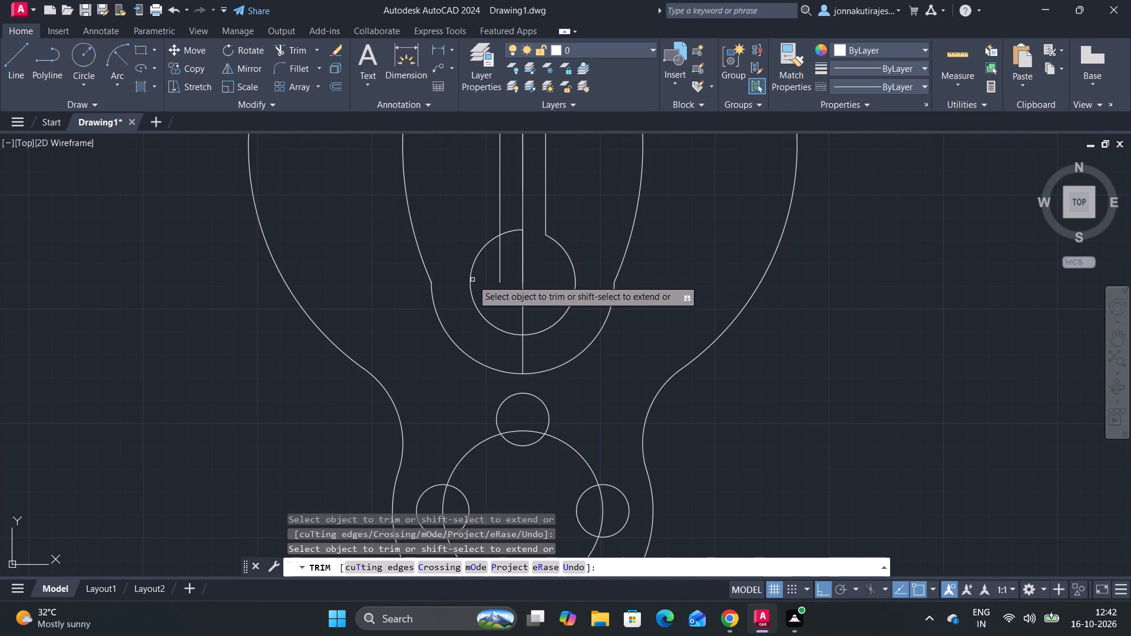
pyautogui.click(498, 273)
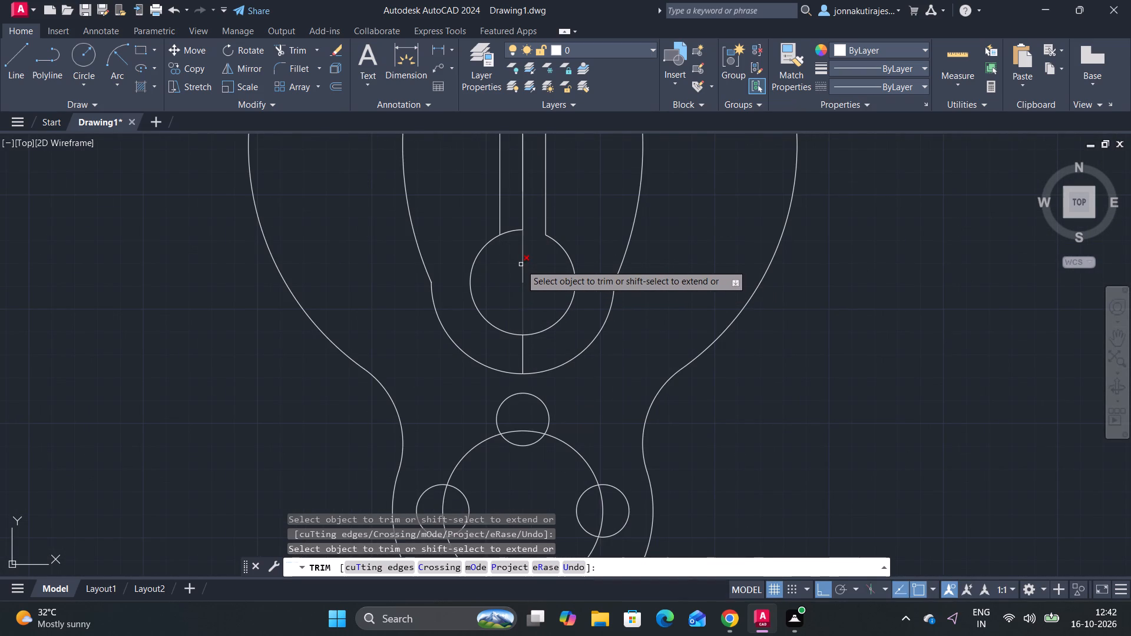
pyautogui.click(521, 264)
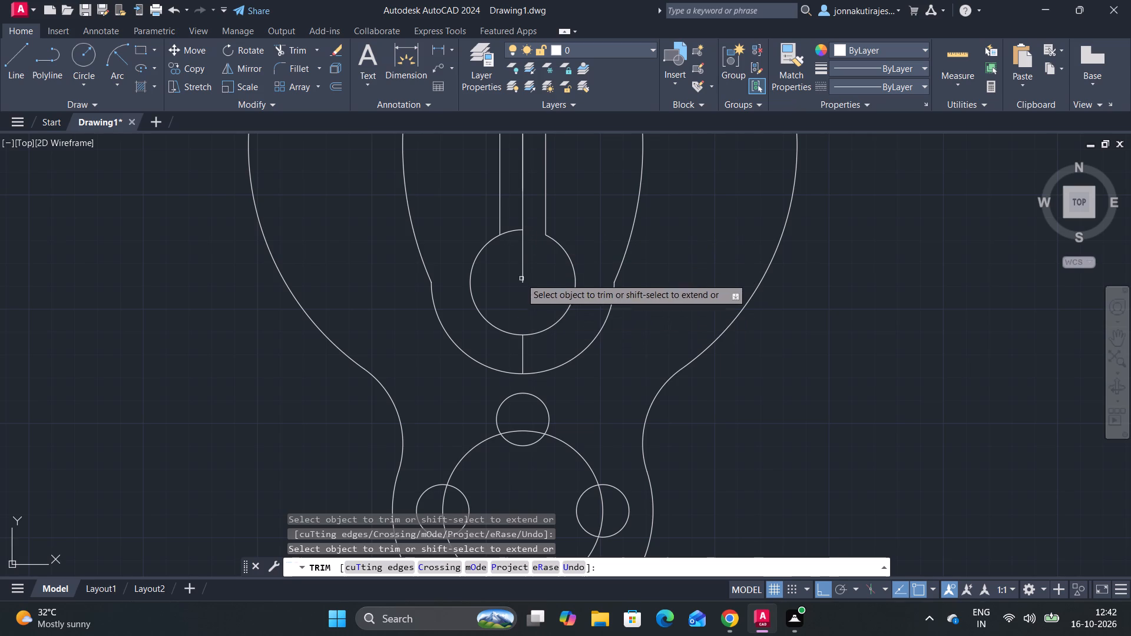
pyautogui.click(512, 232)
pyautogui.scroll(-2, 534, 268)
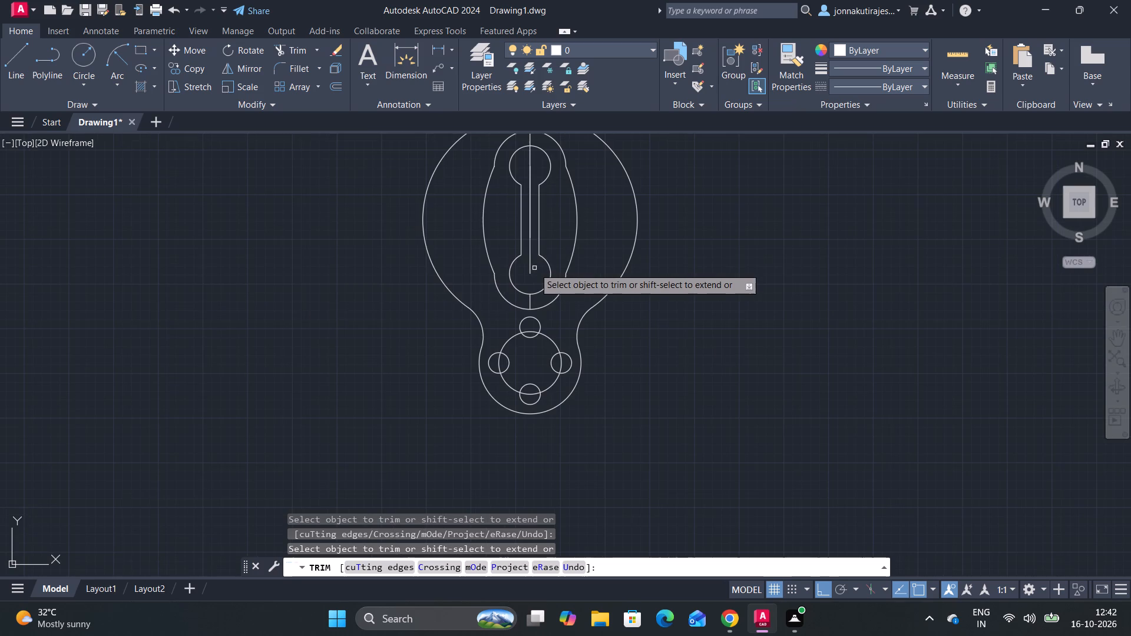
pyautogui.press('Escape')
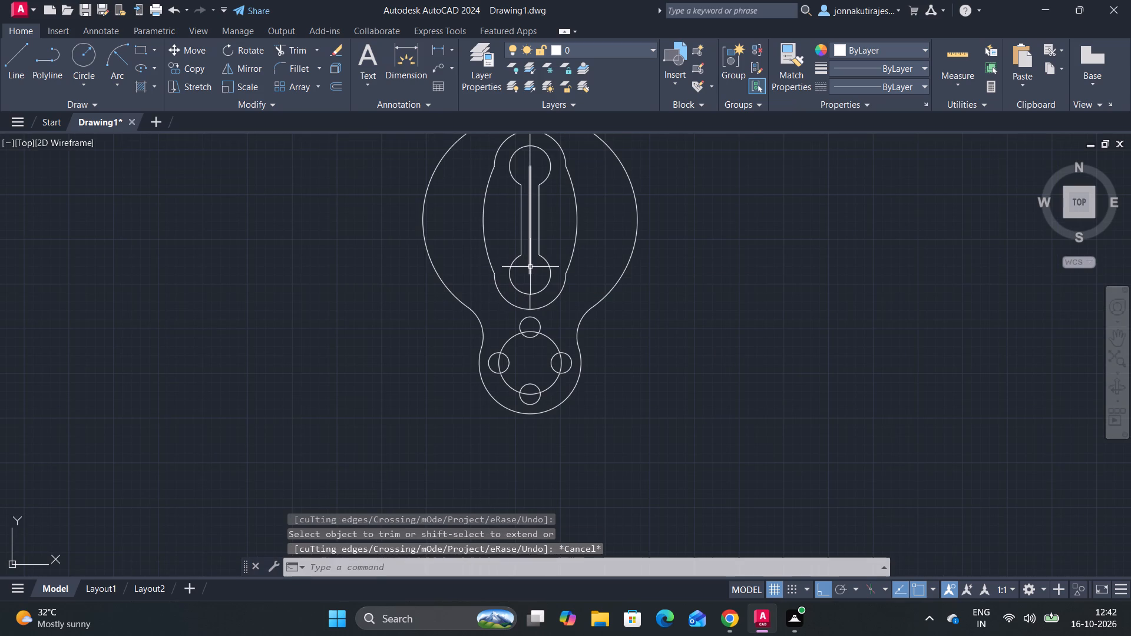
# Erase the vertical line joining the inner circle centres and the short centreline piece below the lower inner circle.
pyautogui.click(530, 267)
pyautogui.press('Delete')
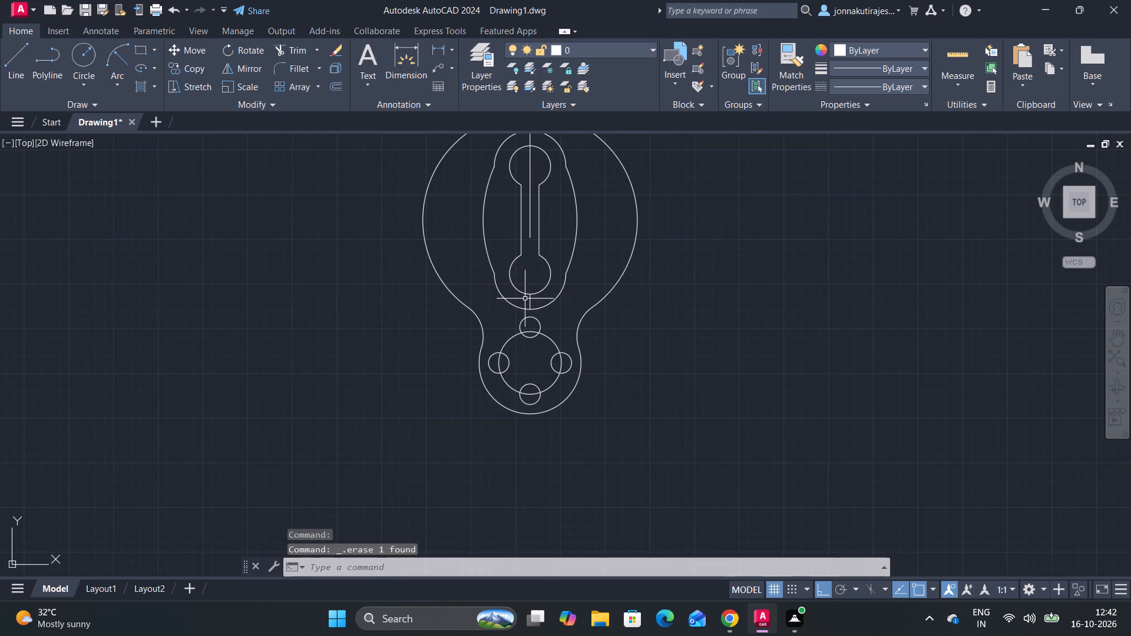
pyautogui.click(531, 303)
pyautogui.press('Delete')
# Examine the whole part's outline, both four-hole lobes and the line remaining in the central slot.
pyautogui.scroll(-4, 540, 298)
pyautogui.scroll(4, 558, 323)
pyautogui.moveTo(567, 336); pyautogui.dragTo(636, 591, button='middle')
pyautogui.scroll(-1, 571, 352)
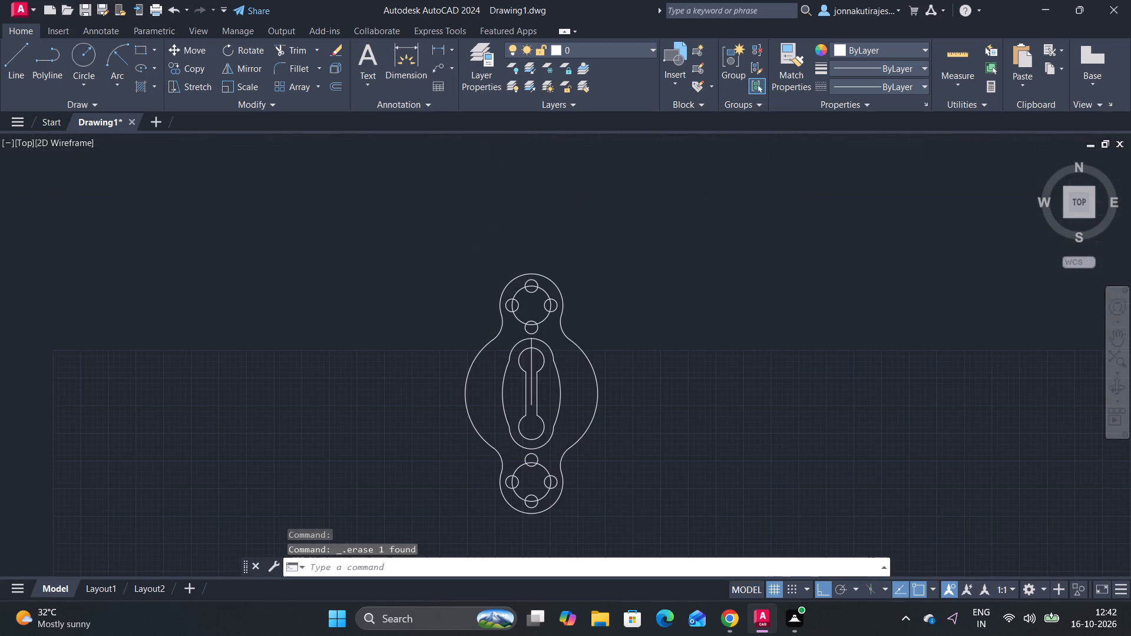
pyautogui.scroll(2, 544, 332)
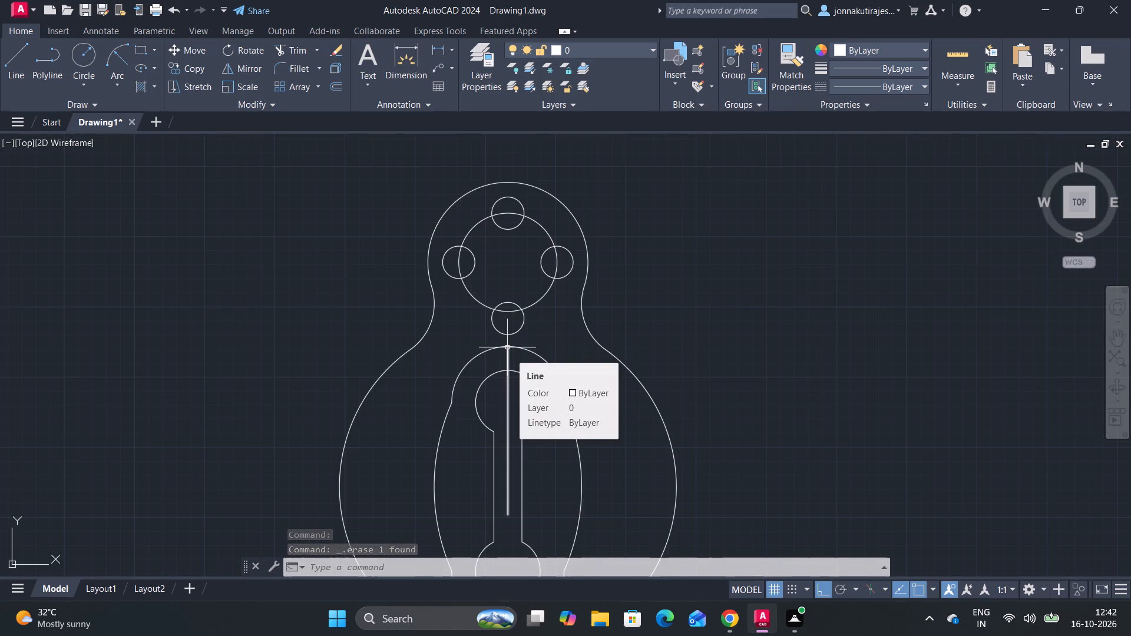
pyautogui.scroll(-1, 507, 347)
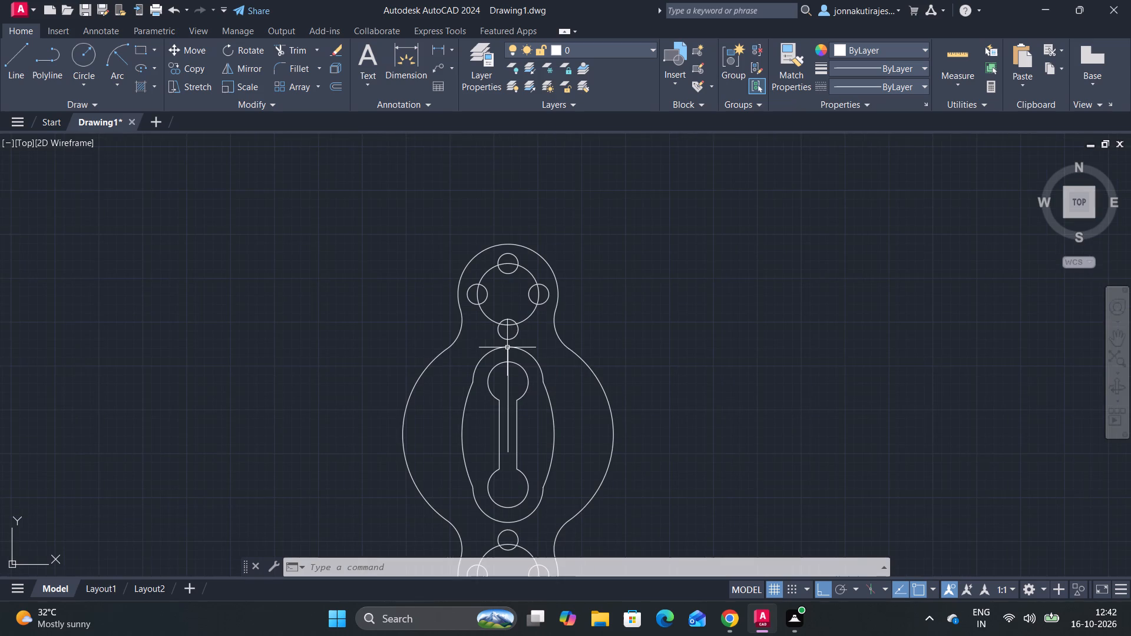
pyautogui.moveTo(520, 355); pyautogui.dragTo(591, 244, button='middle')
pyautogui.scroll(-1, 591, 244)
pyautogui.moveTo(620, 366); pyautogui.dragTo(626, 317, button='middle')
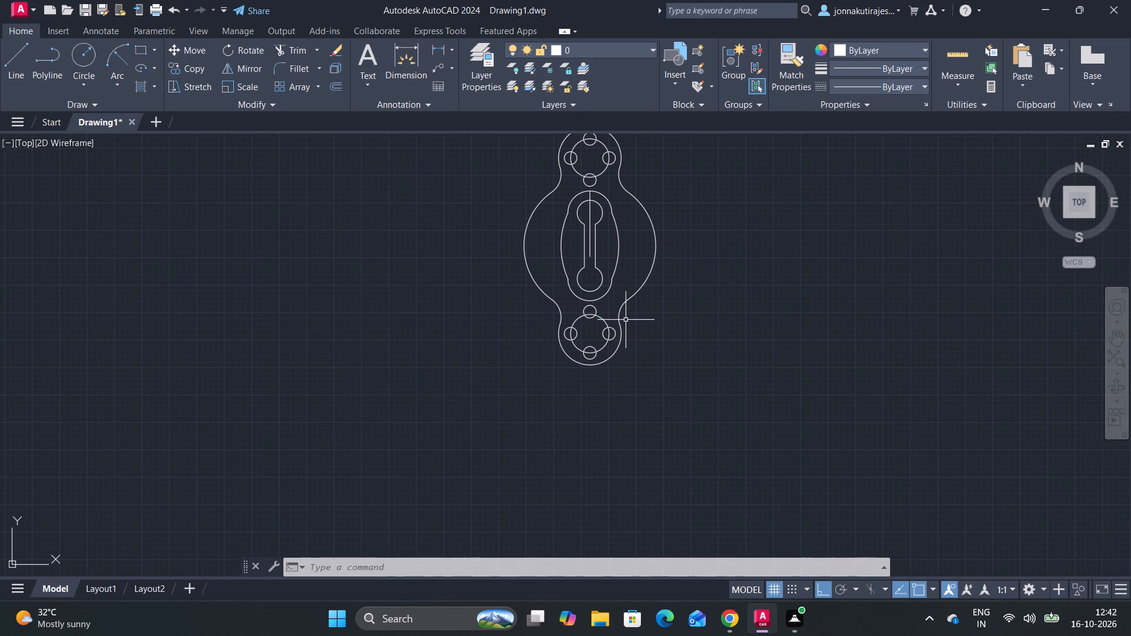
pyautogui.moveTo(624, 322); pyautogui.dragTo(614, 373, button='middle')
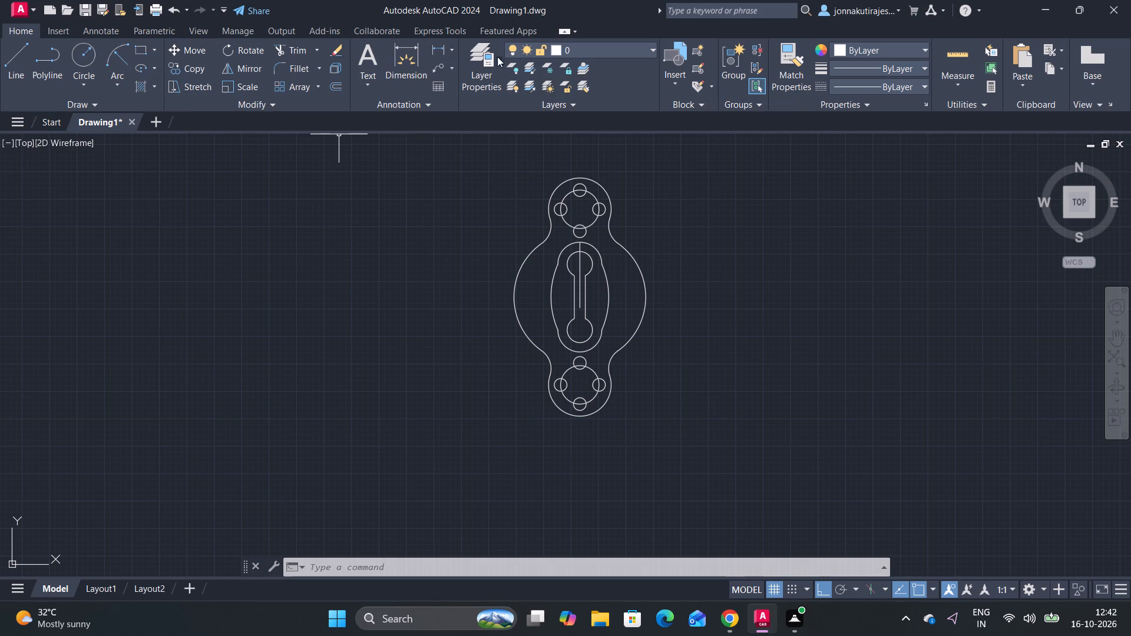
# Check the vertical distance from the lower central circle's centre to the upper lobe's centre with a trial linear dimension.
pyautogui.click(431, 45)
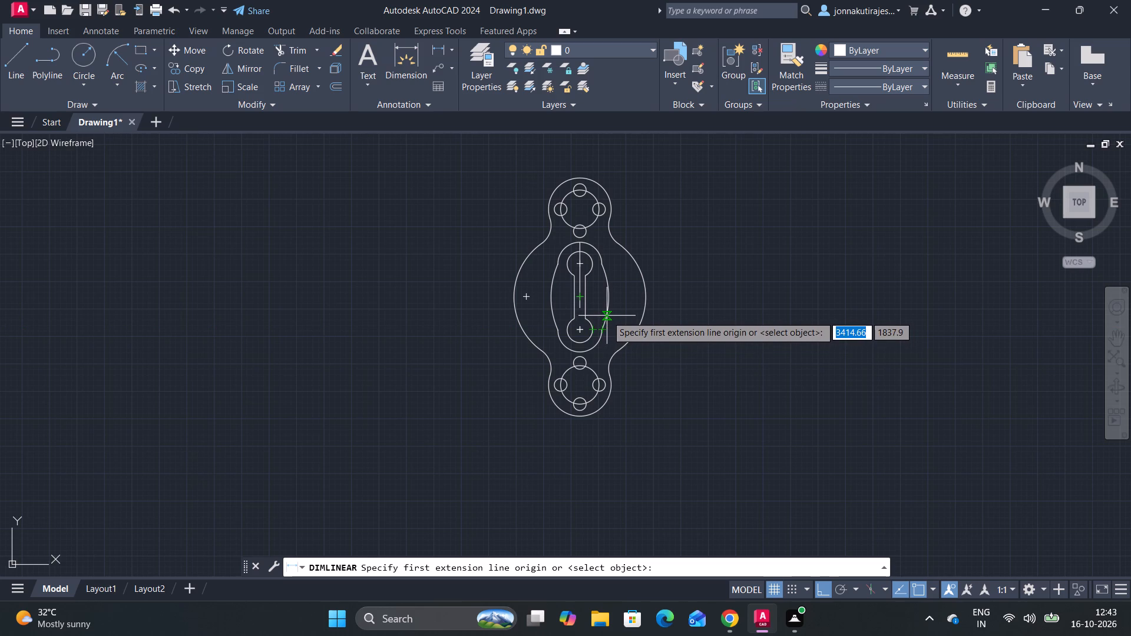
pyautogui.click(581, 327)
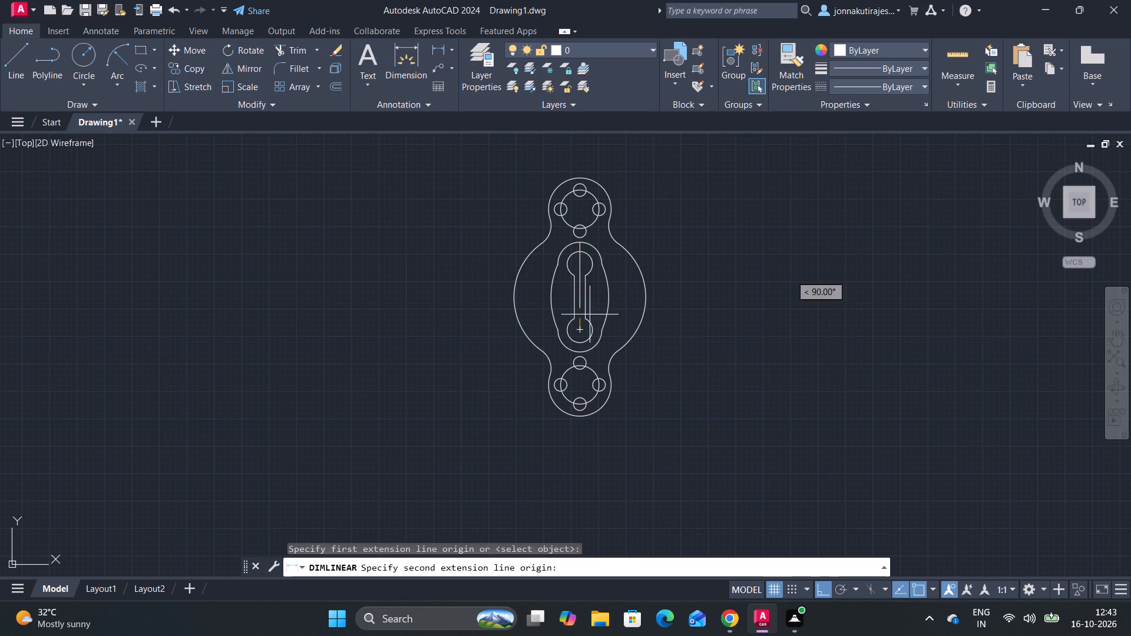
pyautogui.click(583, 209)
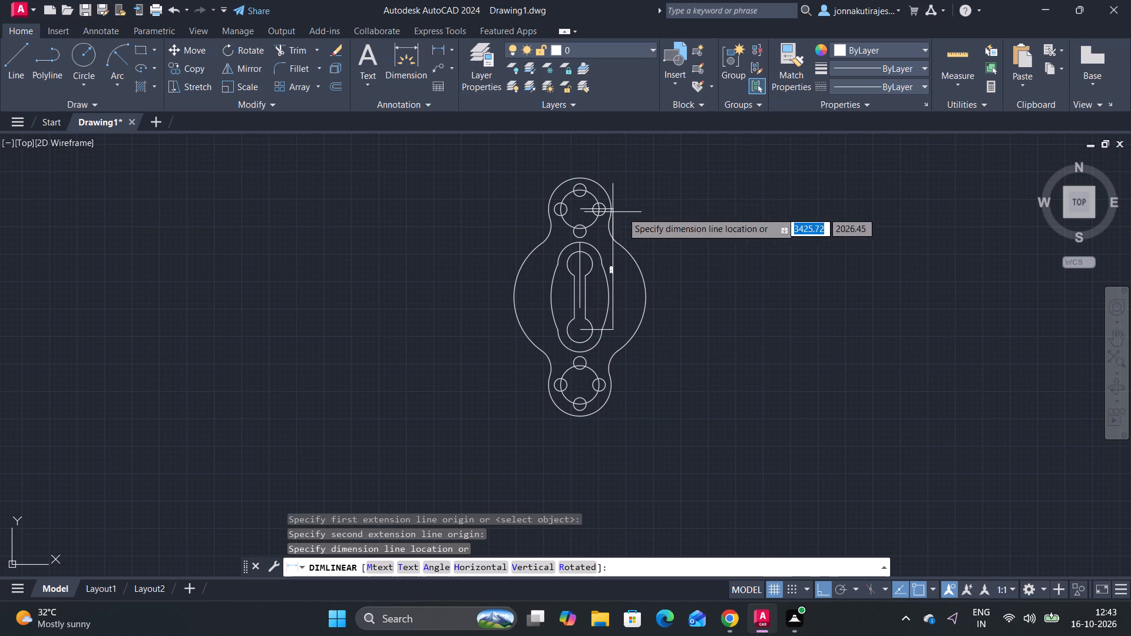
pyautogui.scroll(2, 774, 236)
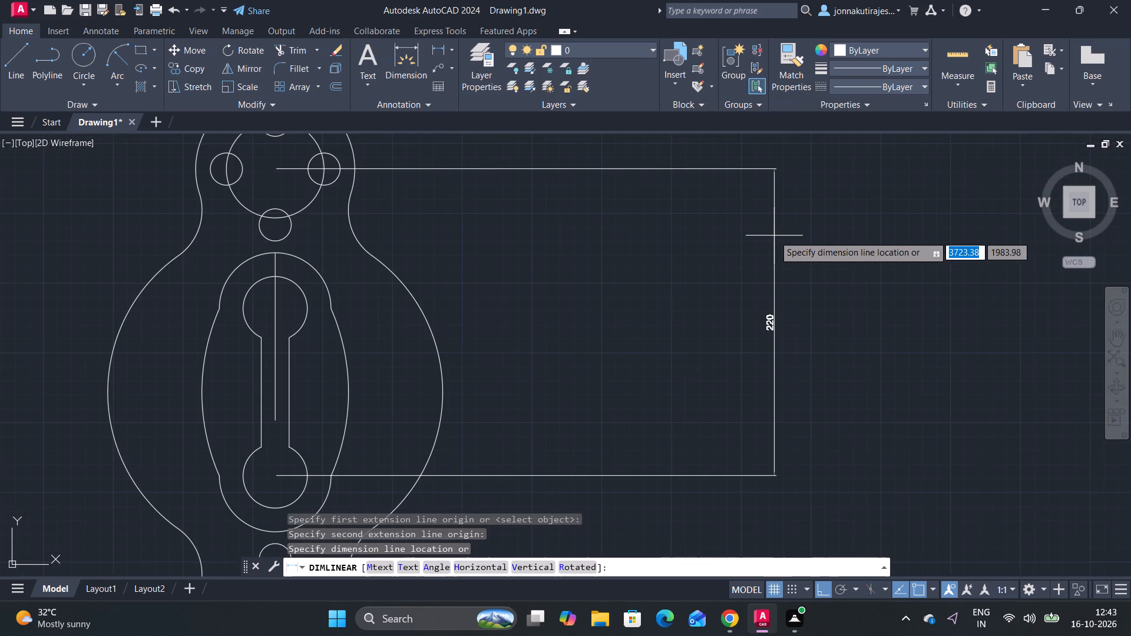
pyautogui.scroll(1, 774, 236)
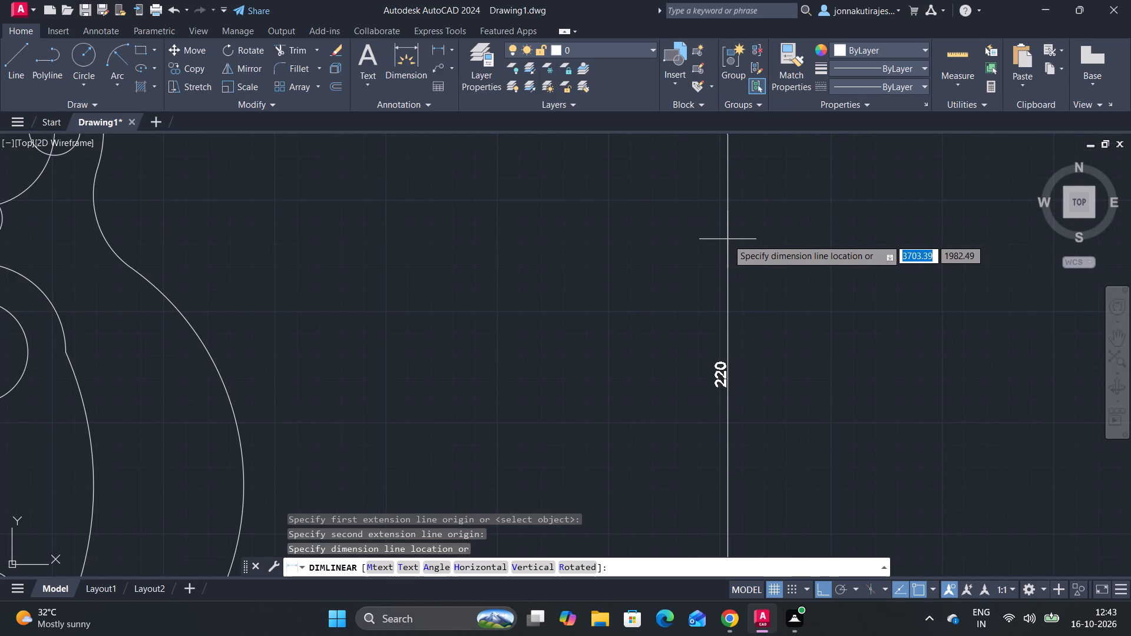
pyautogui.scroll(-1, 727, 239)
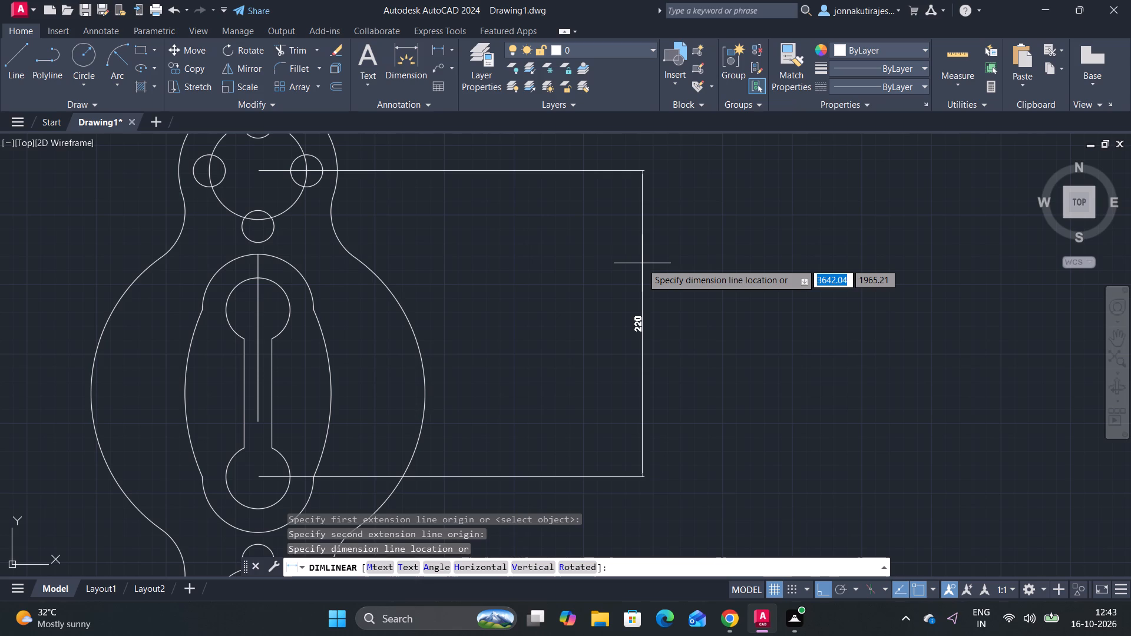
pyautogui.press('Escape')
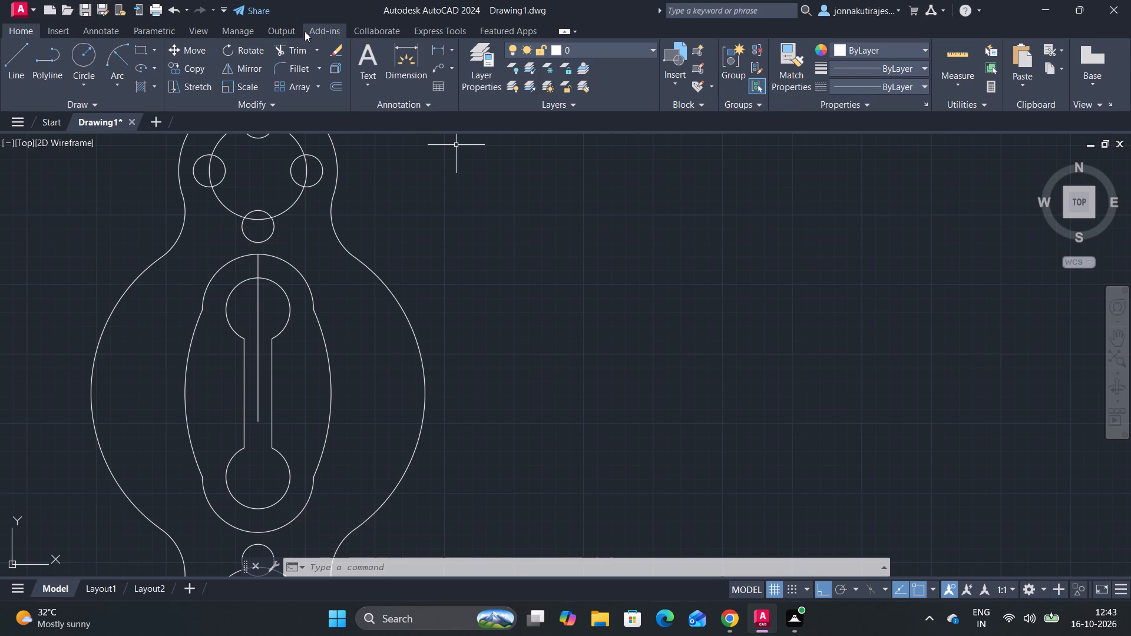
# Add a vertical linear dimension between the lower and upper inner circle centres of the slot, placed outside the body's right side.
pyautogui.click(438, 48)
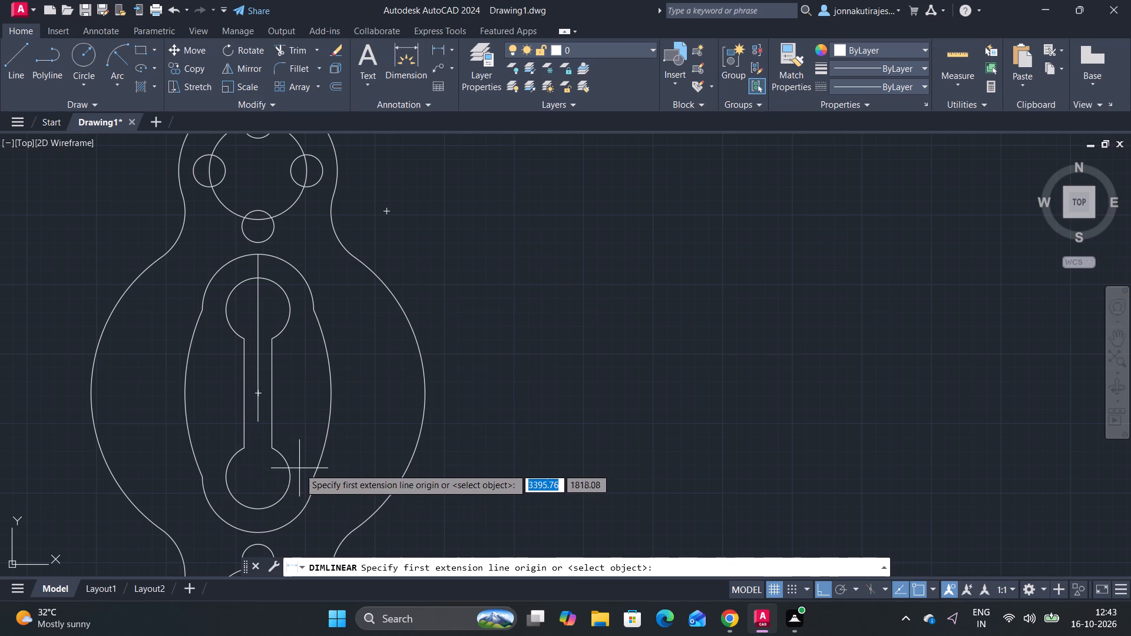
pyautogui.moveTo(258, 475); pyautogui.dragTo(262, 461)
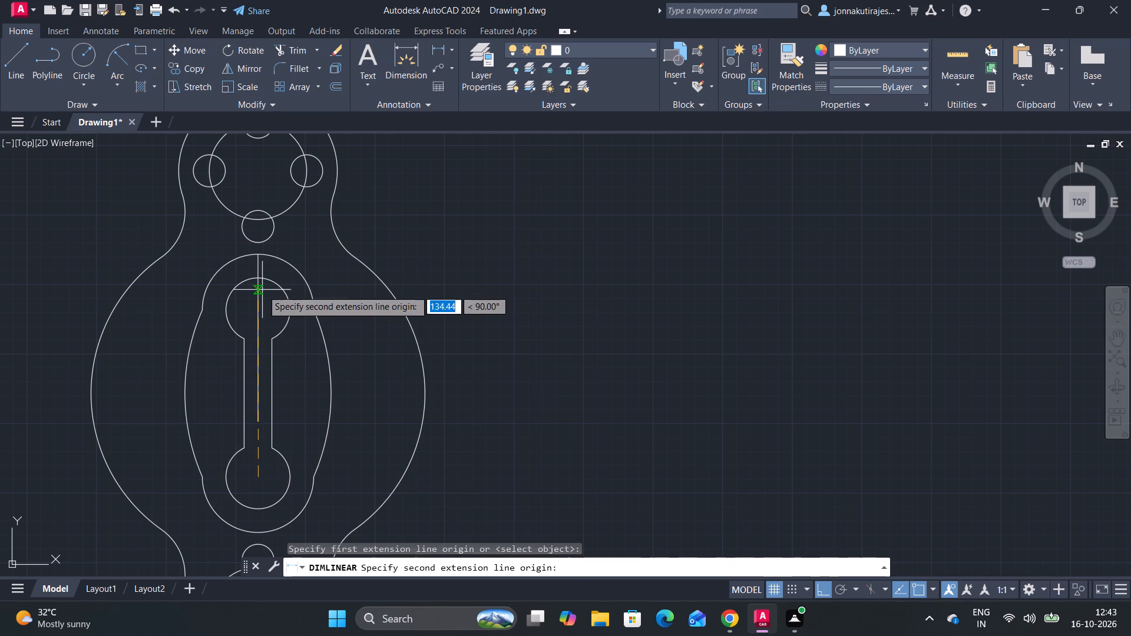
pyautogui.click(262, 309)
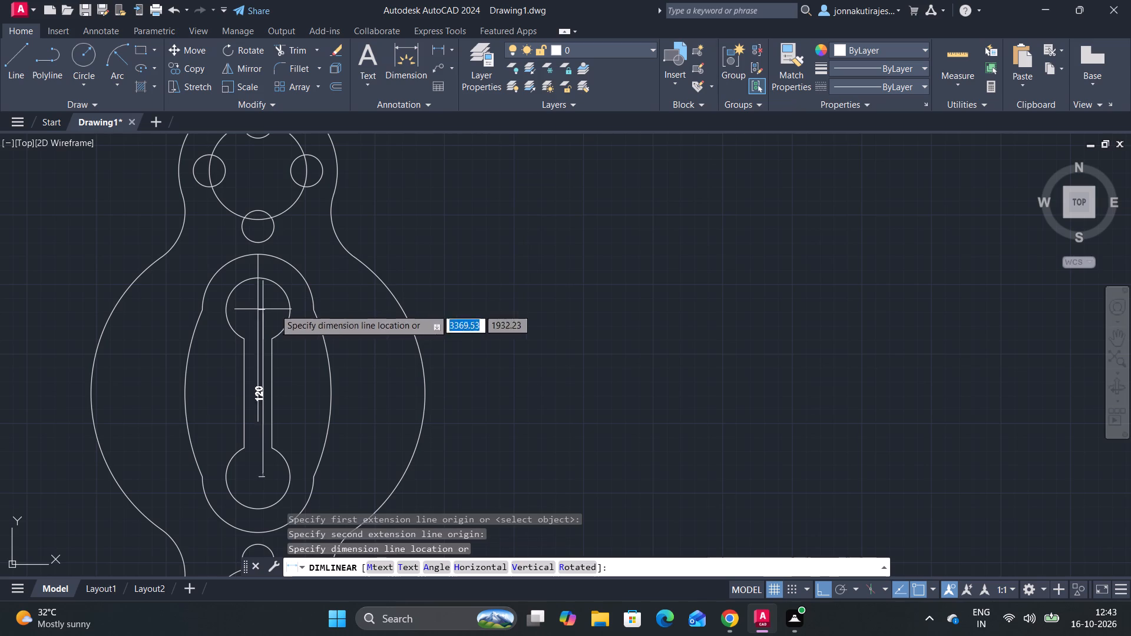
pyautogui.scroll(-1, 492, 309)
pyautogui.moveTo(495, 308); pyautogui.dragTo(560, 267, button='middle')
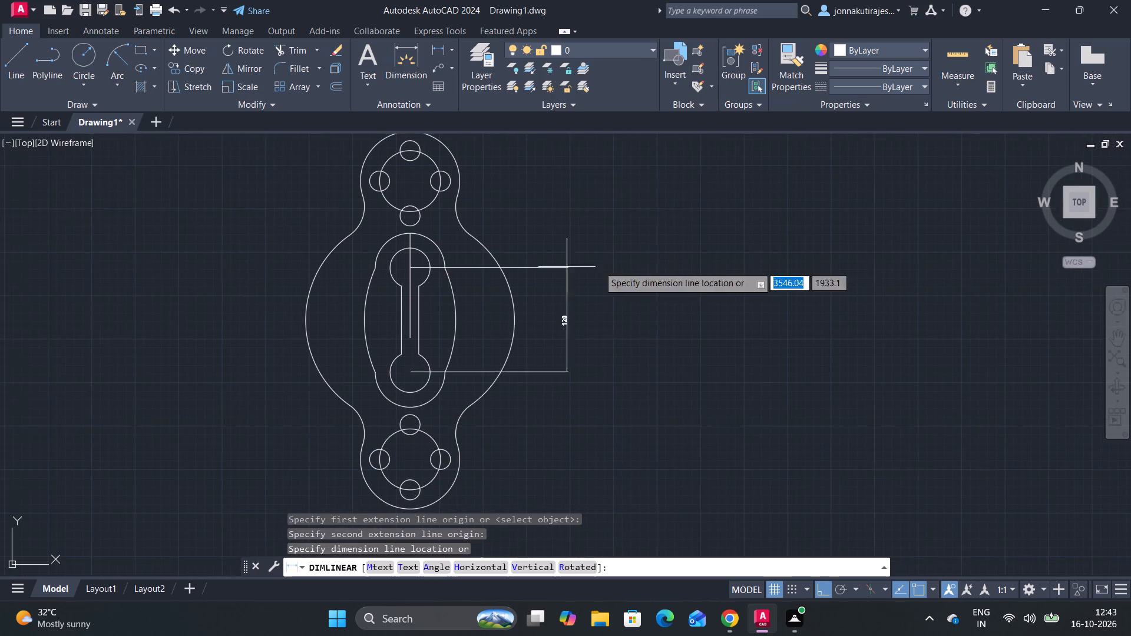
pyautogui.moveTo(606, 266); pyautogui.dragTo(613, 266, button='middle')
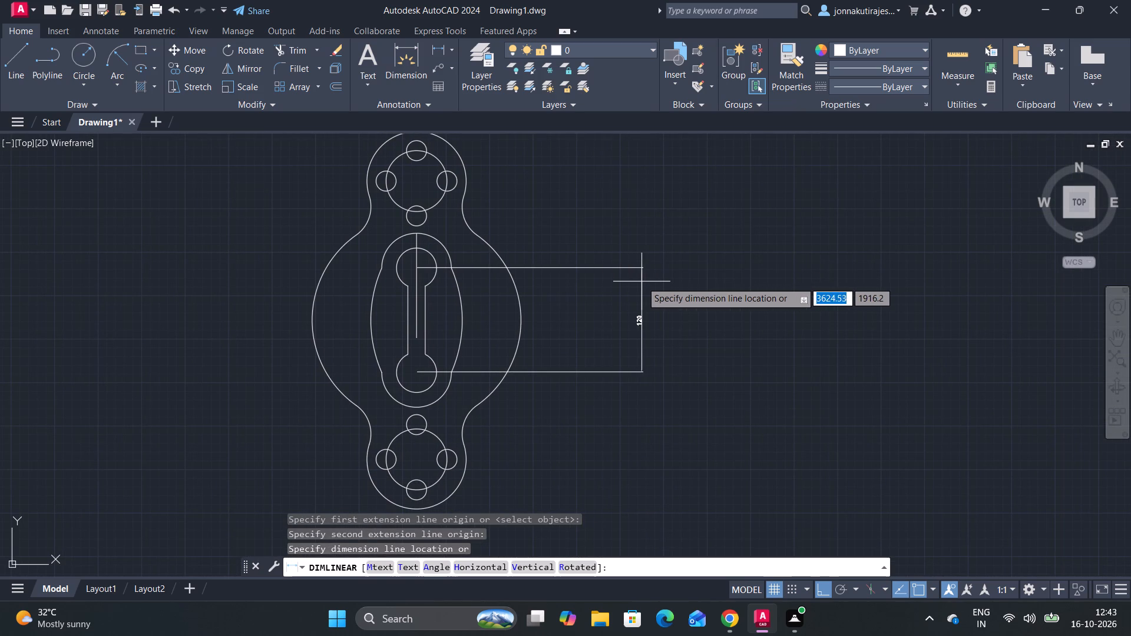
pyautogui.click(643, 281)
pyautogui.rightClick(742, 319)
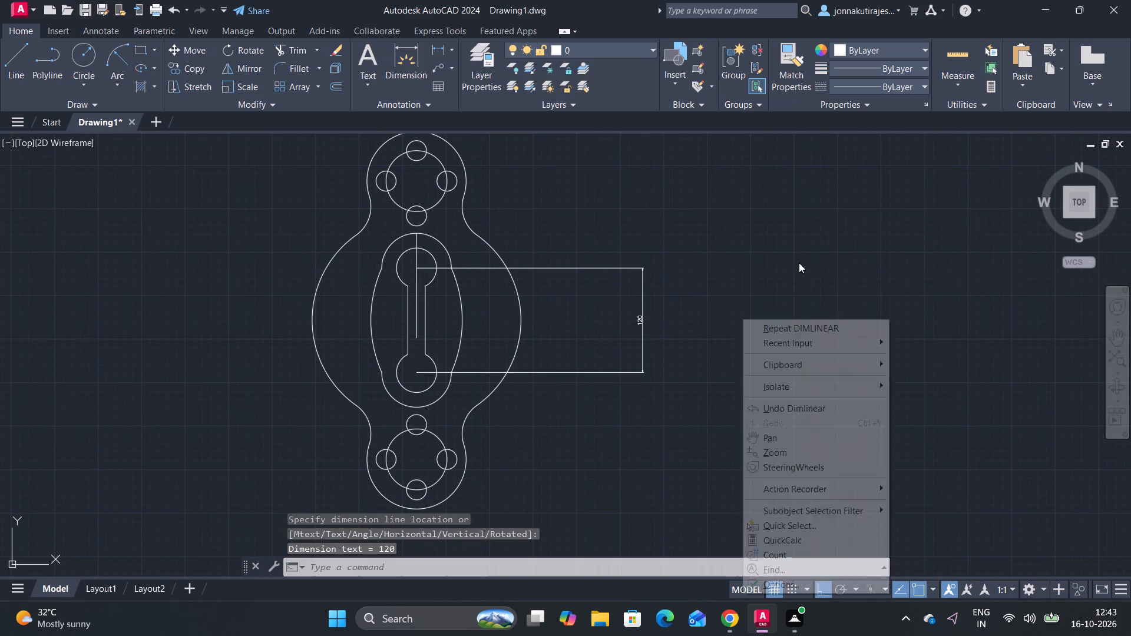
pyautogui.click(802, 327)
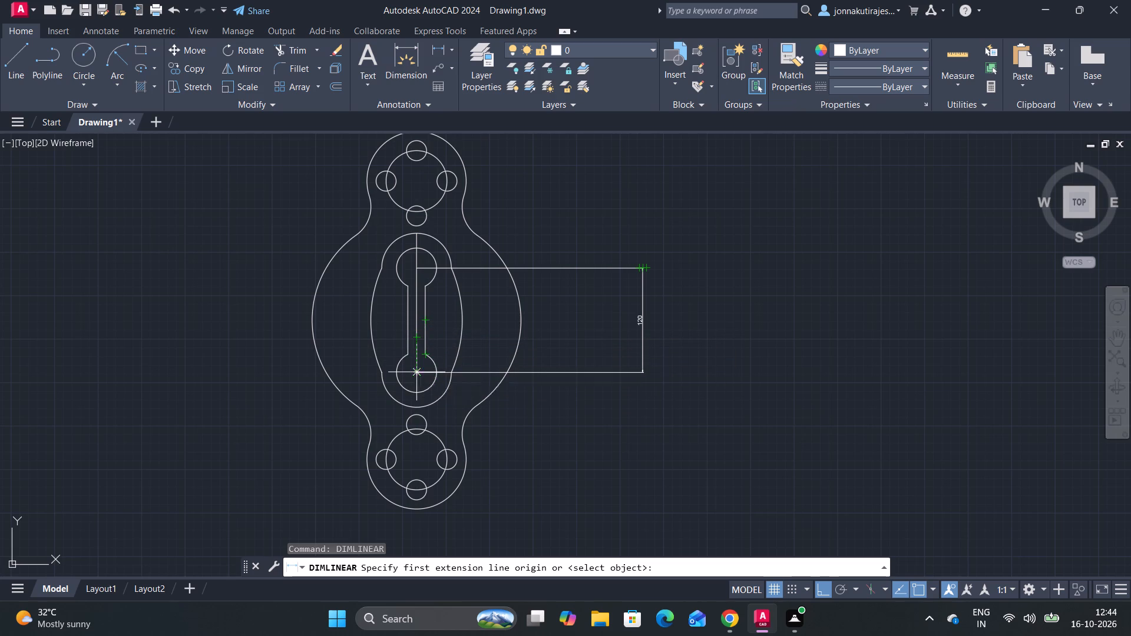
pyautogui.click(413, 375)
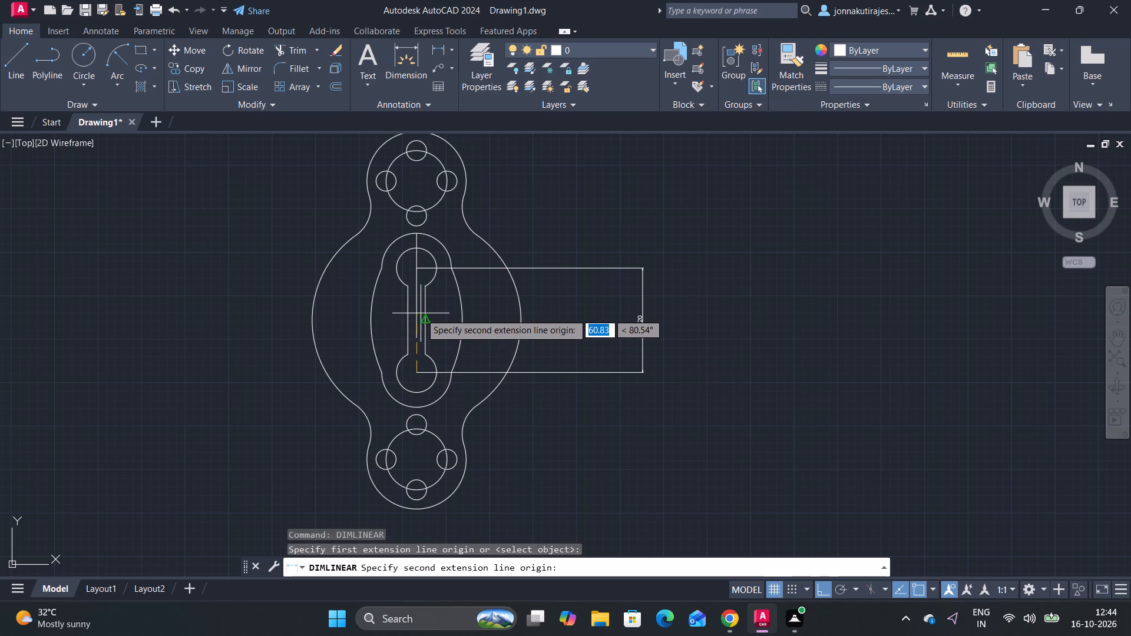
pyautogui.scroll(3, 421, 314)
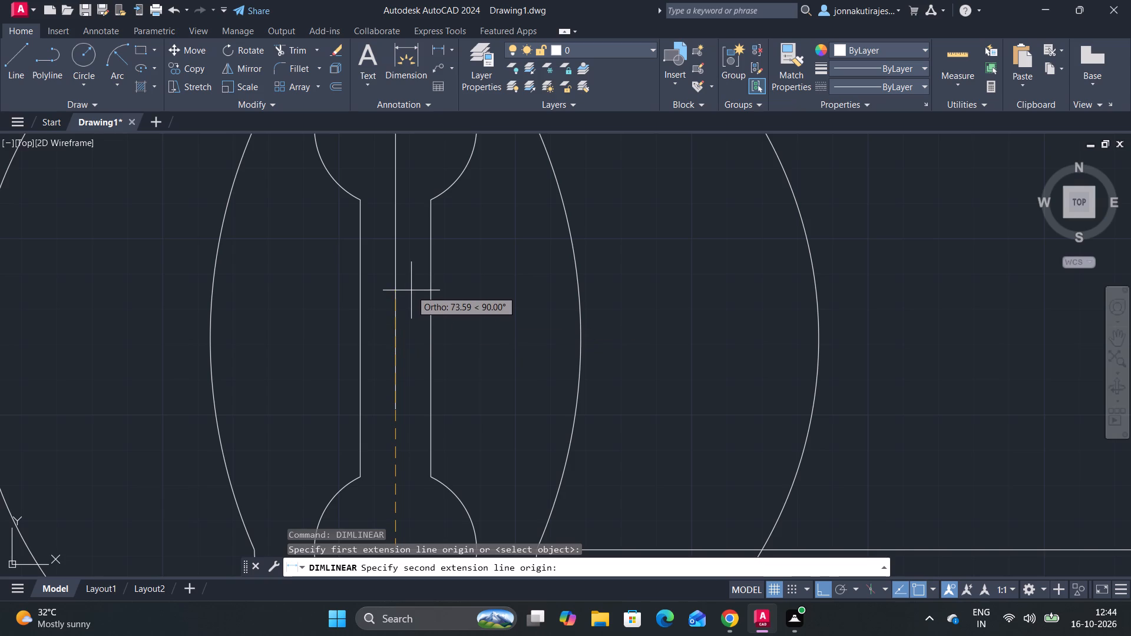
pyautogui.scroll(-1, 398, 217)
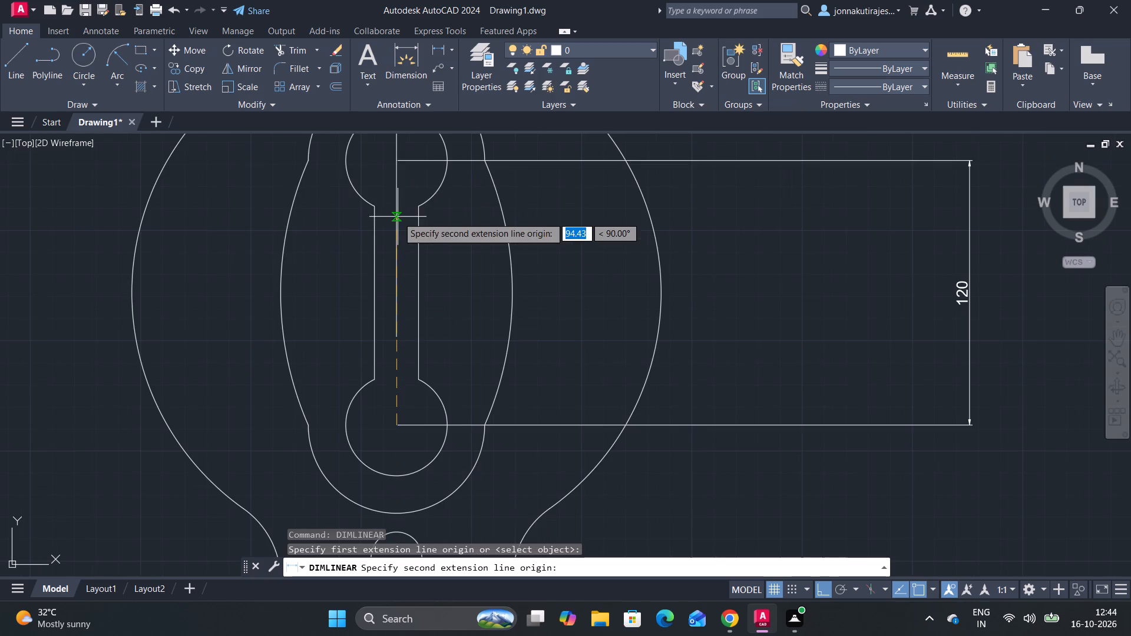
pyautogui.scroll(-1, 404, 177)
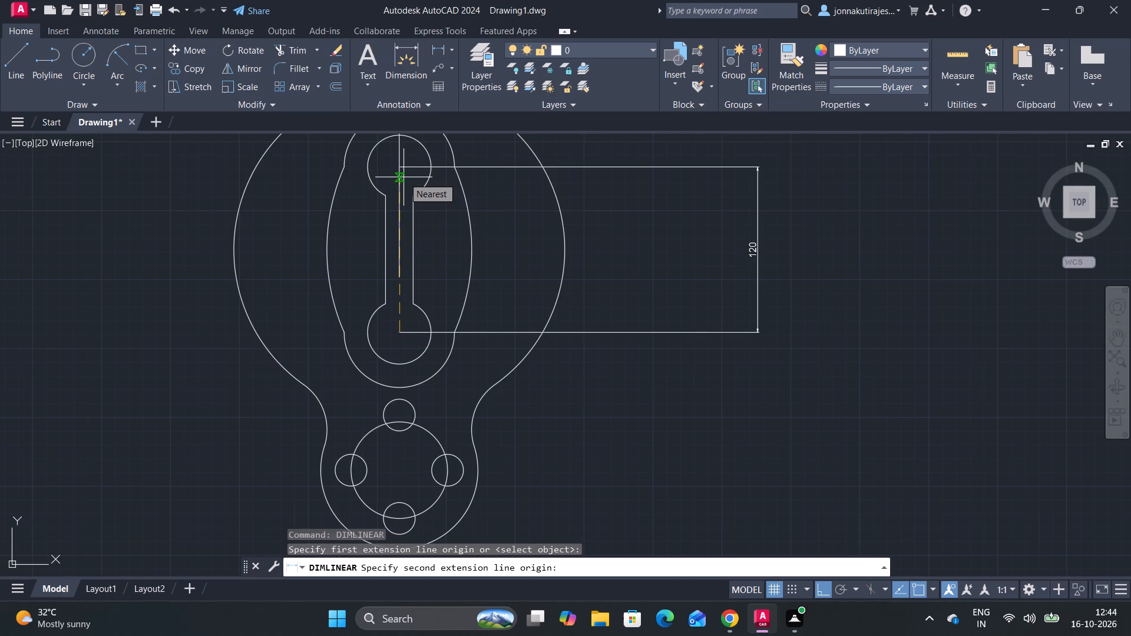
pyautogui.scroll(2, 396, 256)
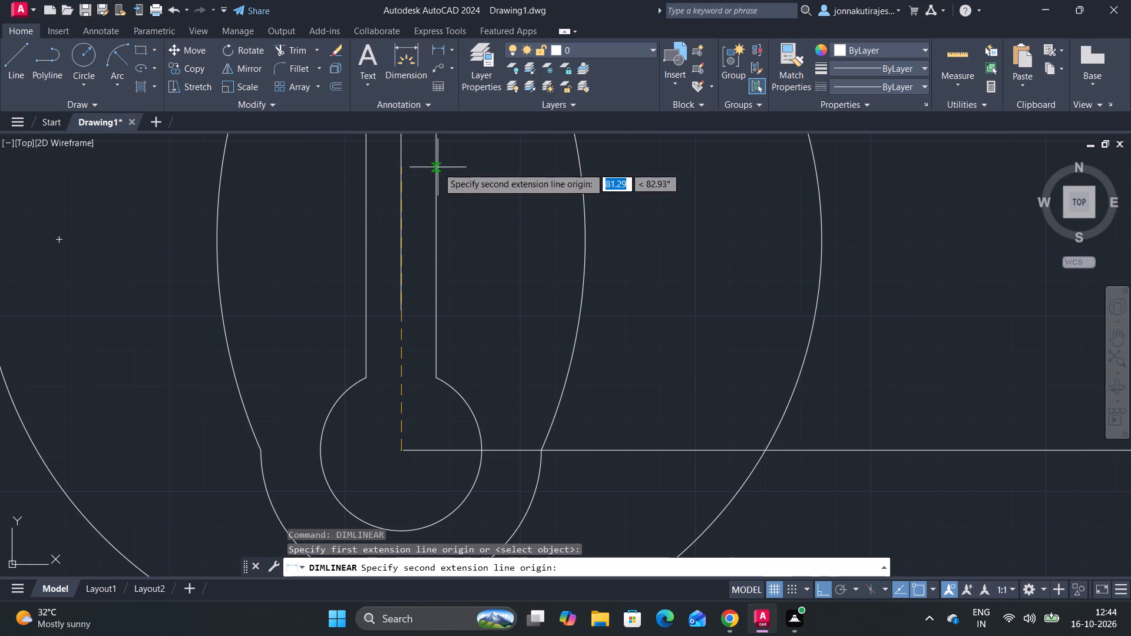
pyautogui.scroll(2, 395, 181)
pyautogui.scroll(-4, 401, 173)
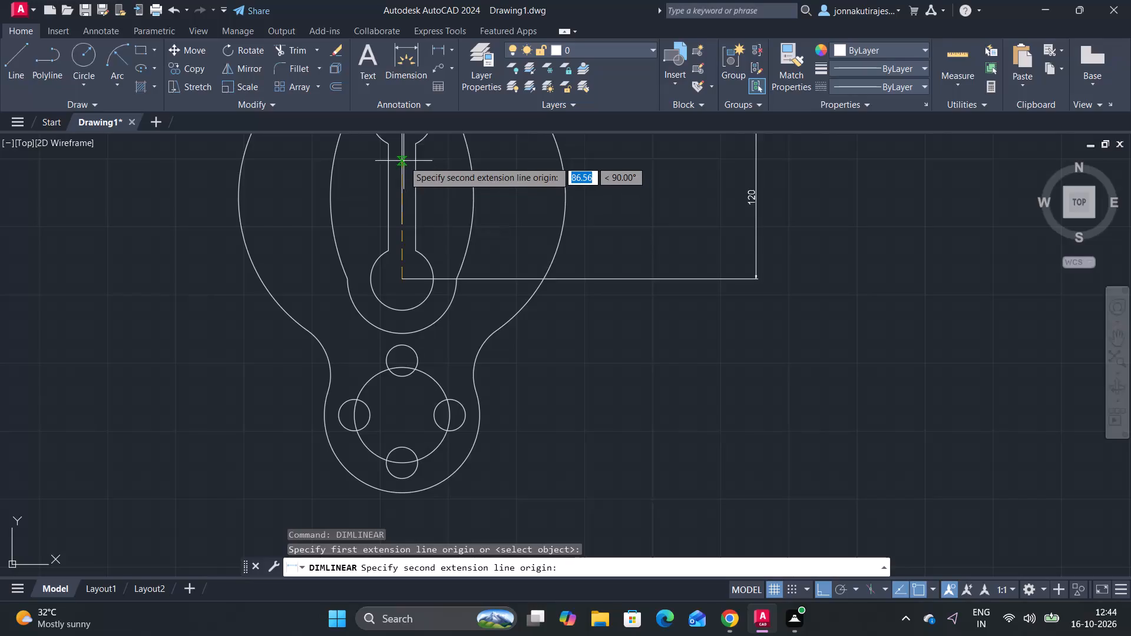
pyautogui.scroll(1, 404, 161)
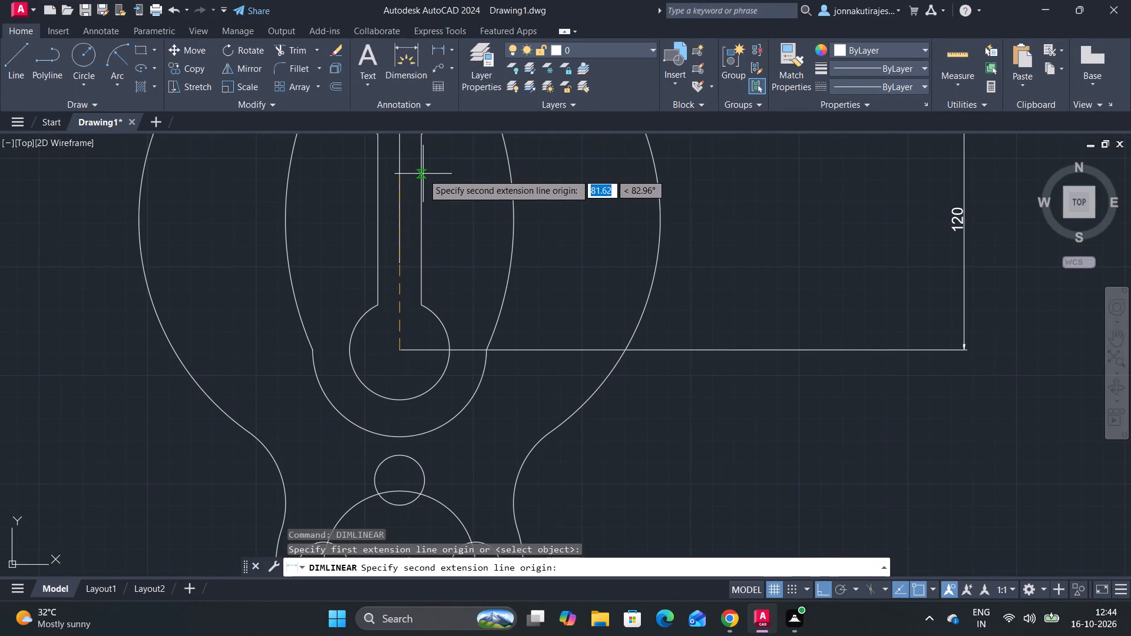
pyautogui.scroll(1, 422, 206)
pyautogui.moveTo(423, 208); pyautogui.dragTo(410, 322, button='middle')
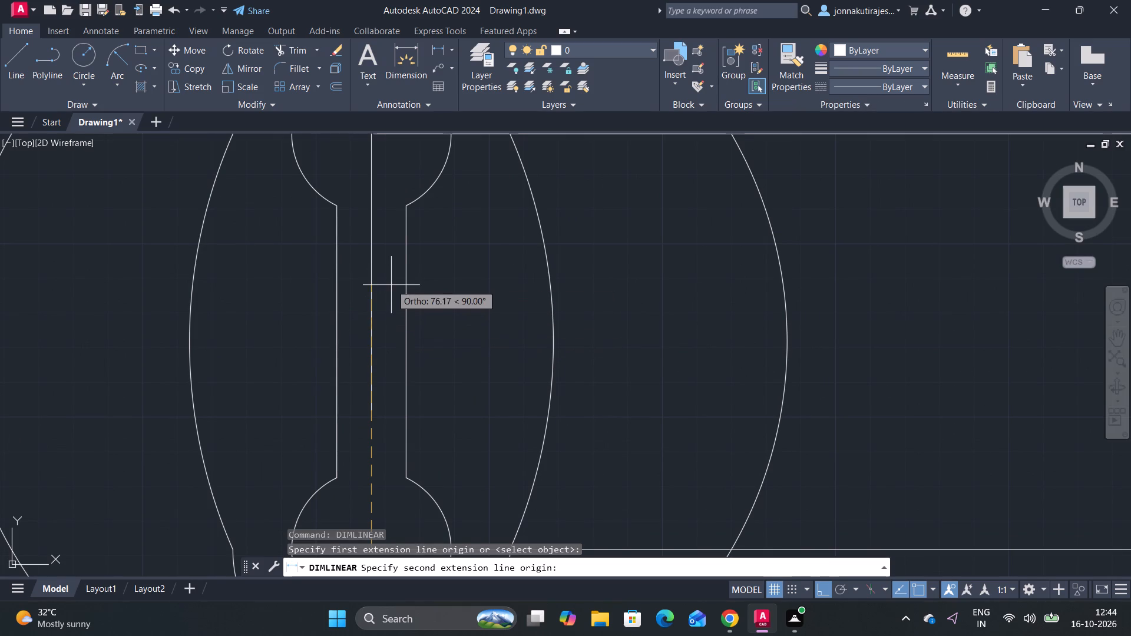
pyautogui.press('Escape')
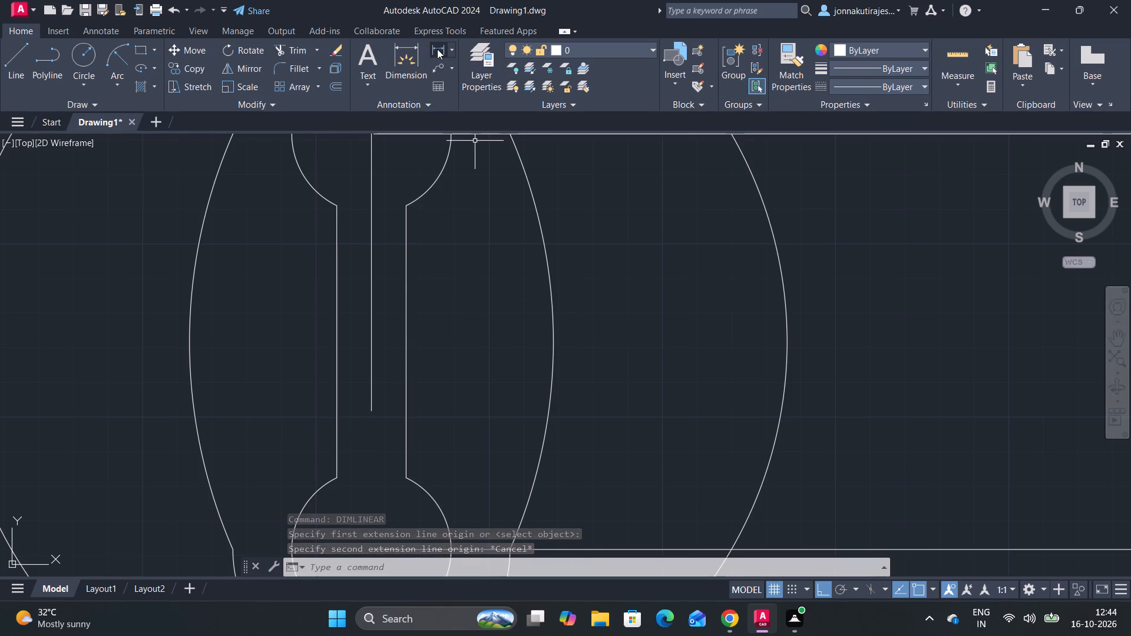
# Add a horizontal linear dimension from the slot's vertical centreline to its left side line.
pyautogui.click(437, 49)
pyautogui.click(372, 293)
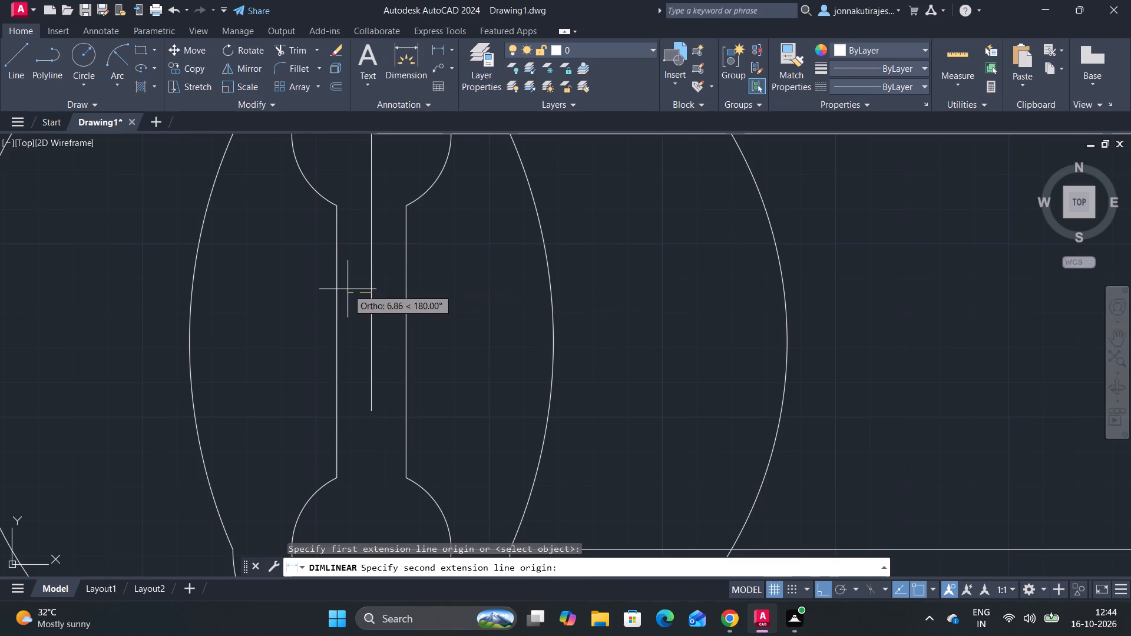
pyautogui.click(338, 291)
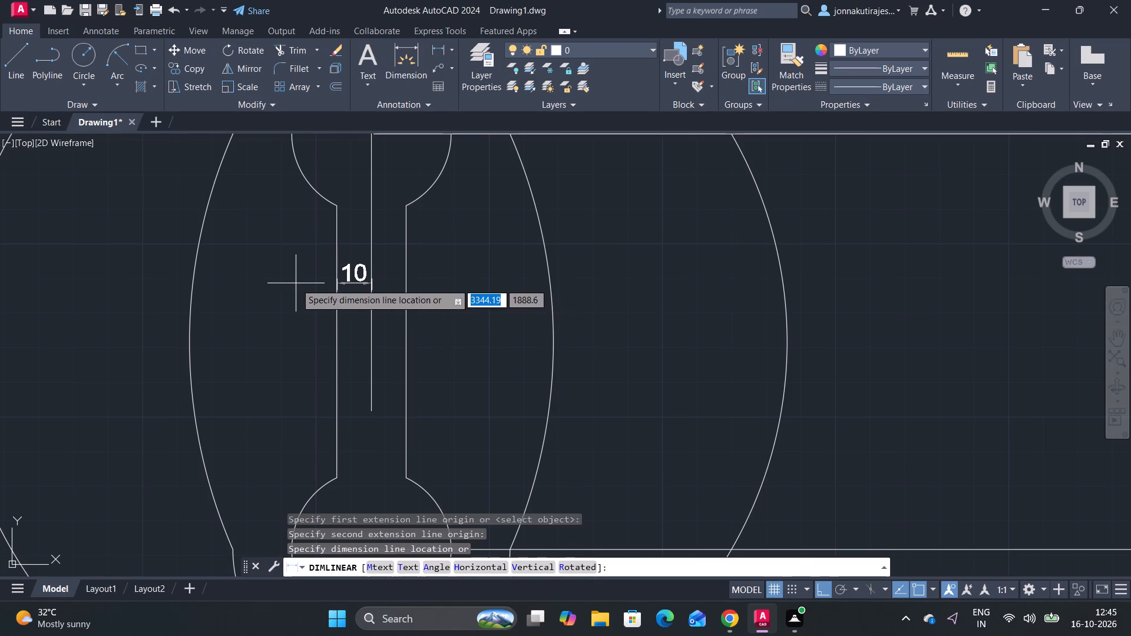
pyautogui.click(296, 283)
# Add a horizontal linear dimension across the slot's full width between its two side lines, placed below the half-width dimension.
pyautogui.press('space')
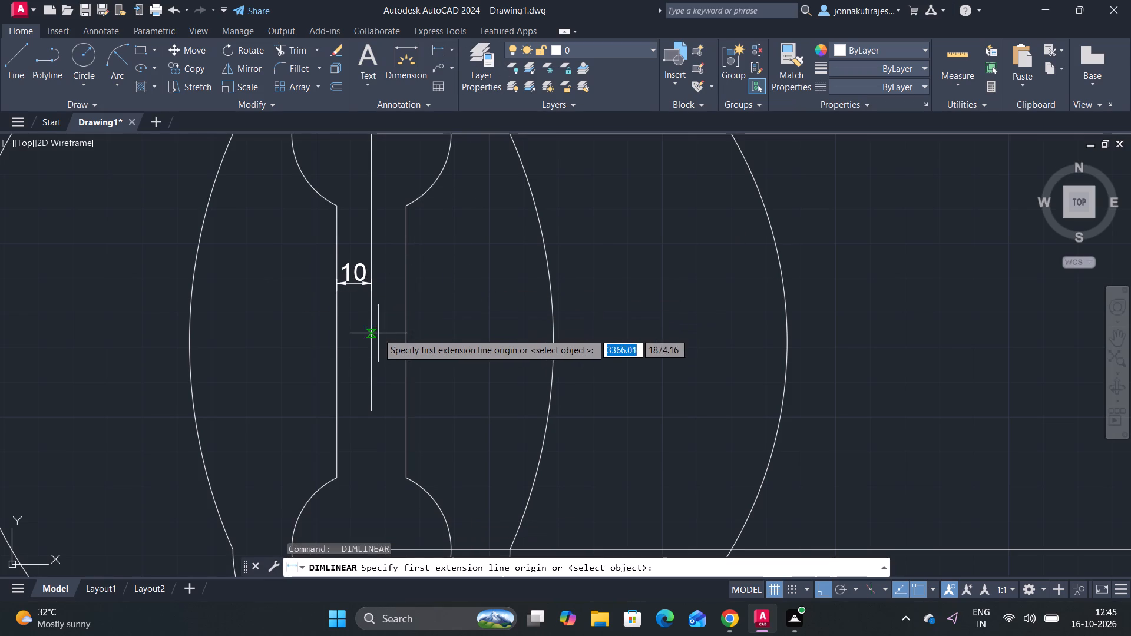
pyautogui.click(340, 346)
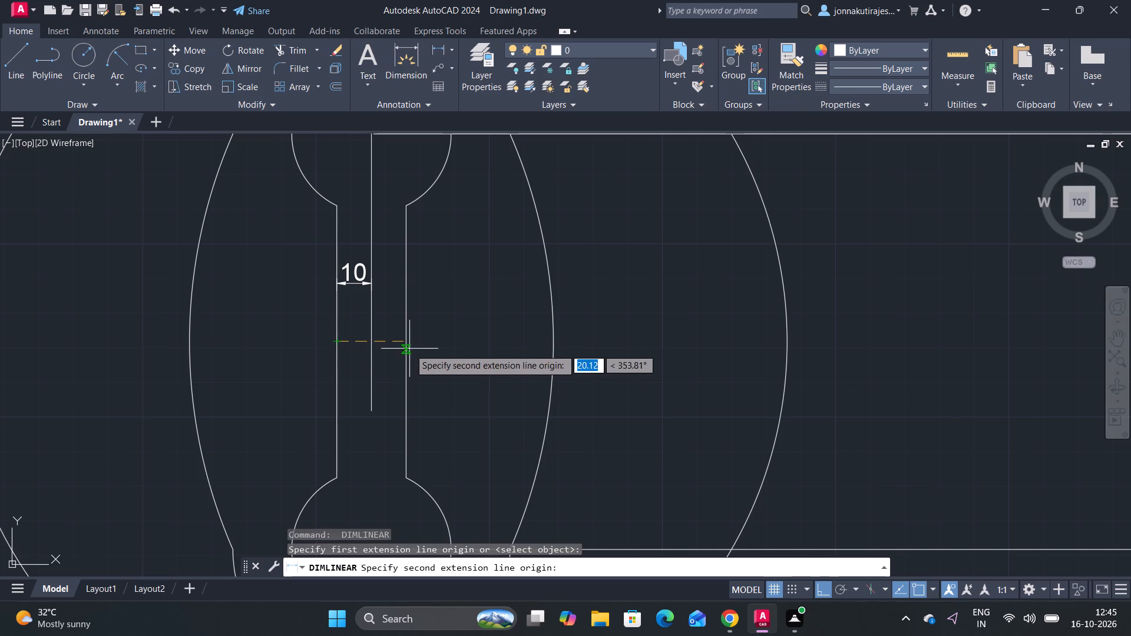
pyautogui.click(404, 342)
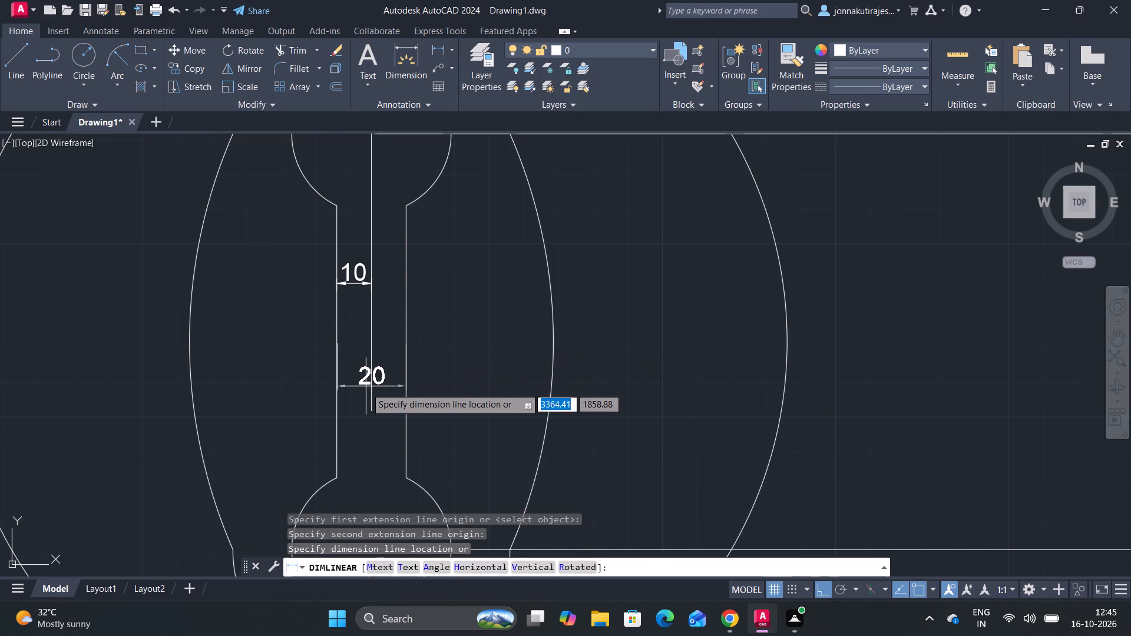
pyautogui.click(365, 397)
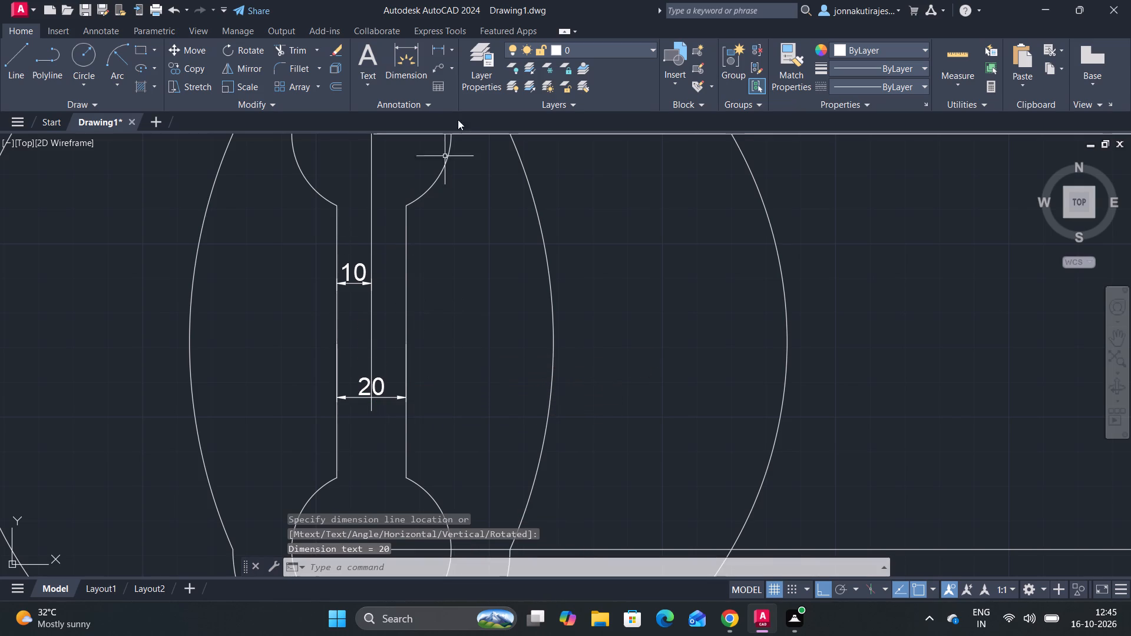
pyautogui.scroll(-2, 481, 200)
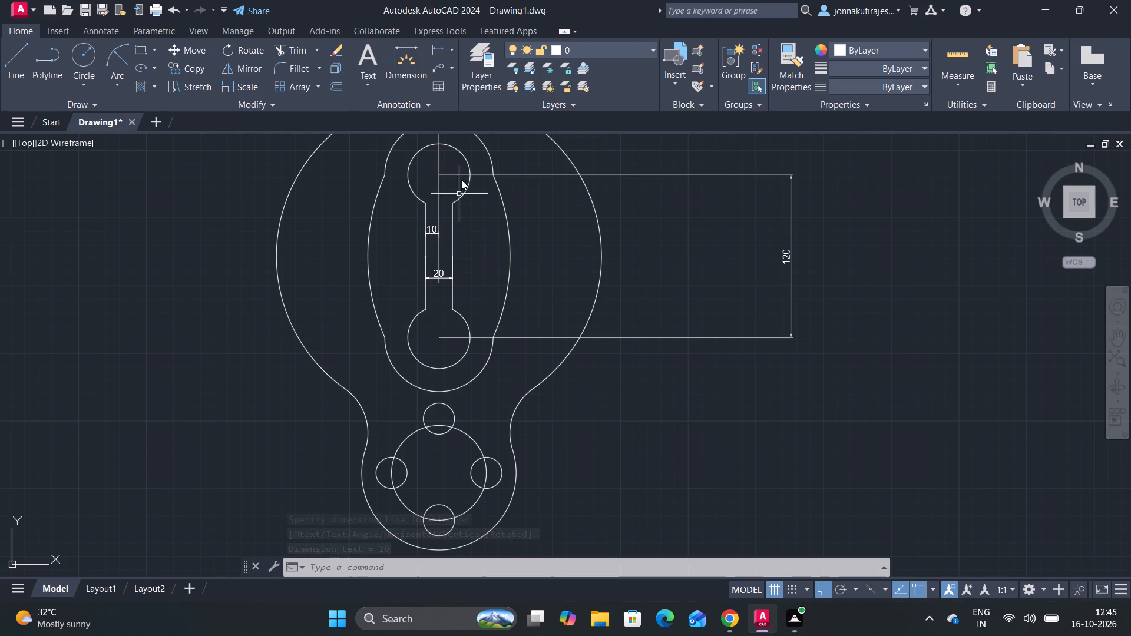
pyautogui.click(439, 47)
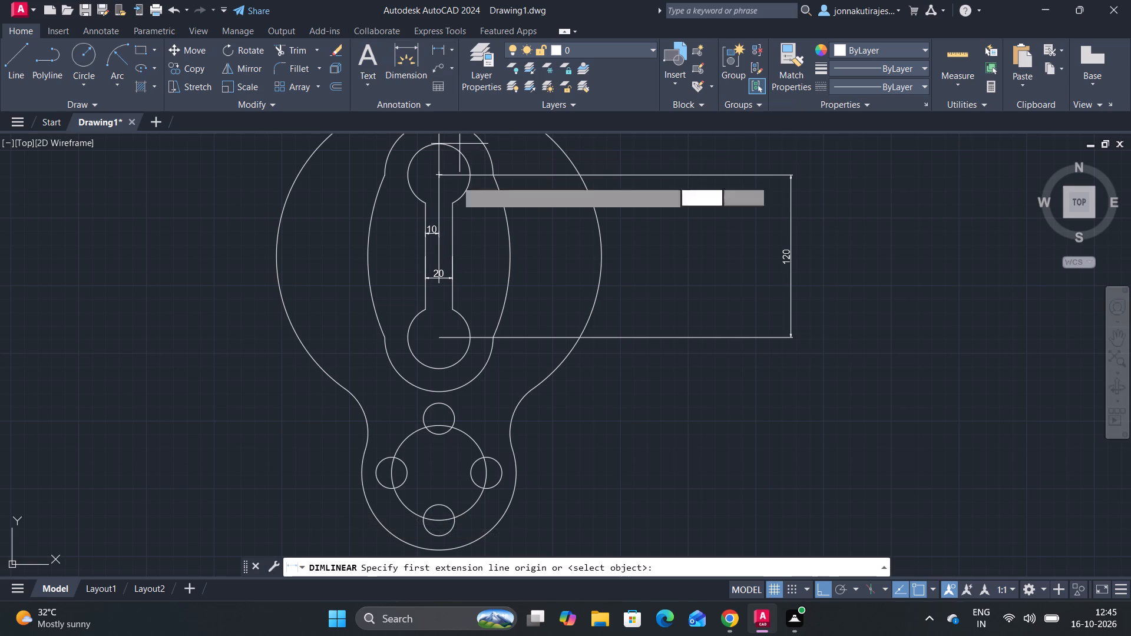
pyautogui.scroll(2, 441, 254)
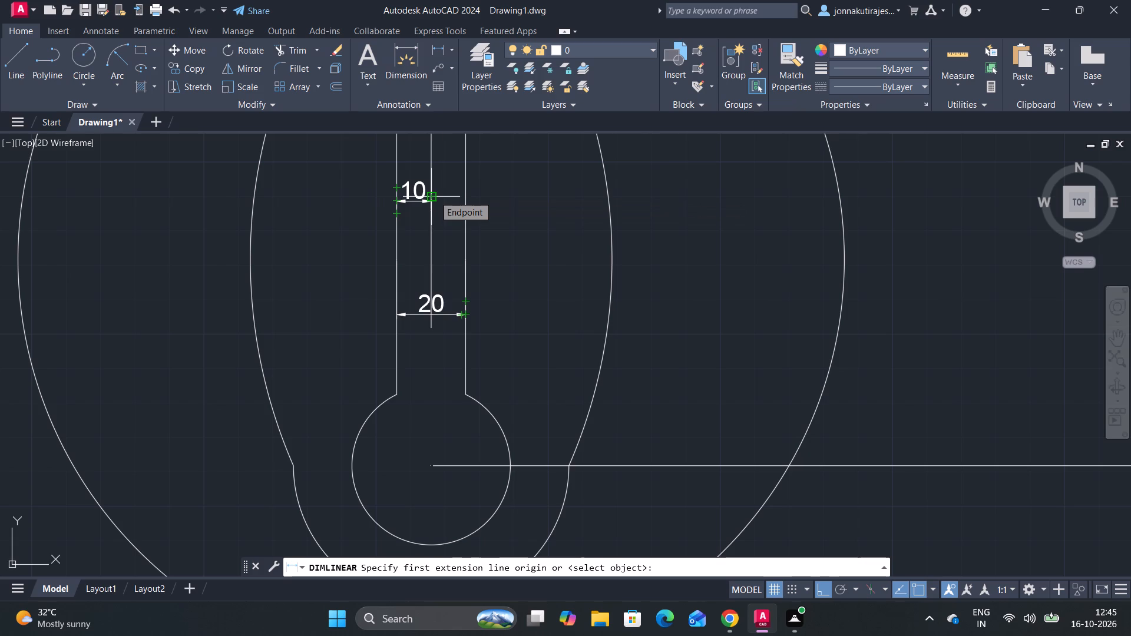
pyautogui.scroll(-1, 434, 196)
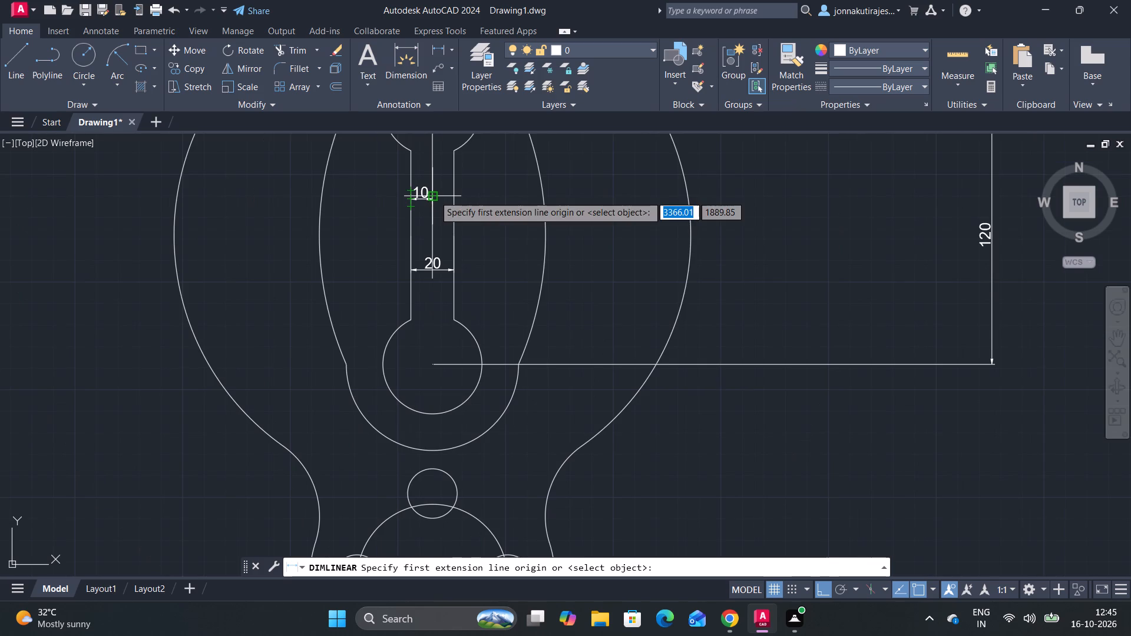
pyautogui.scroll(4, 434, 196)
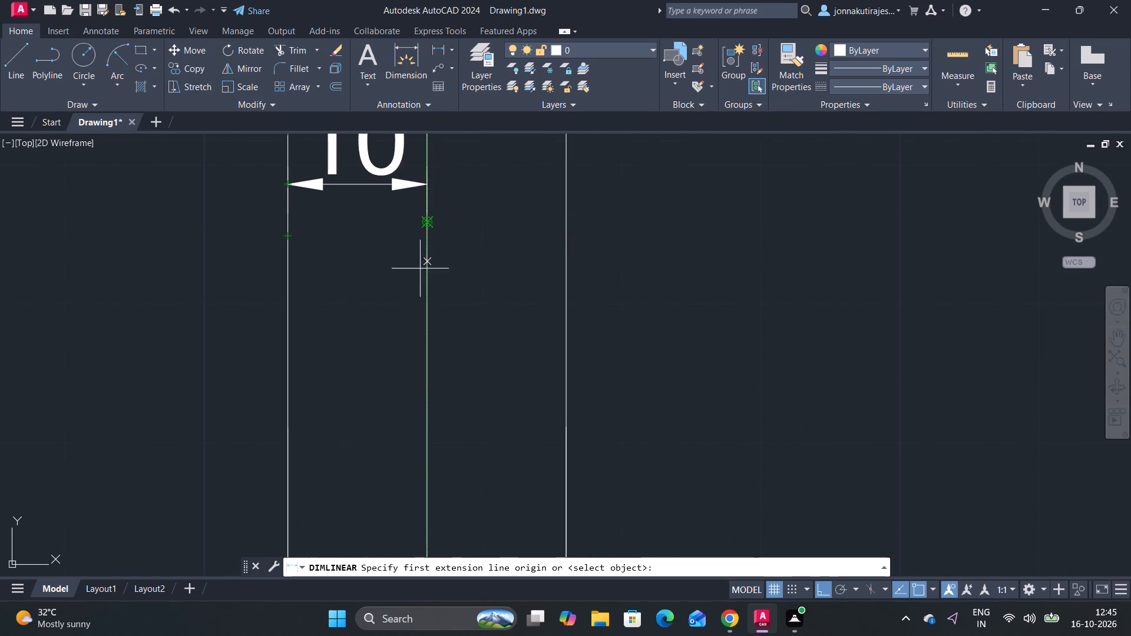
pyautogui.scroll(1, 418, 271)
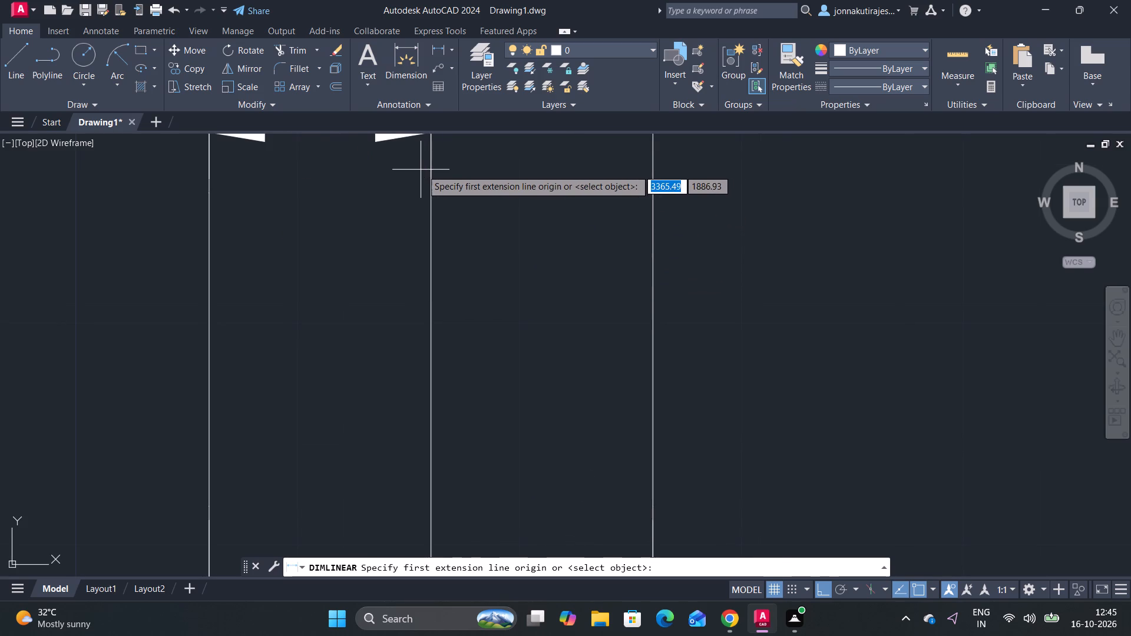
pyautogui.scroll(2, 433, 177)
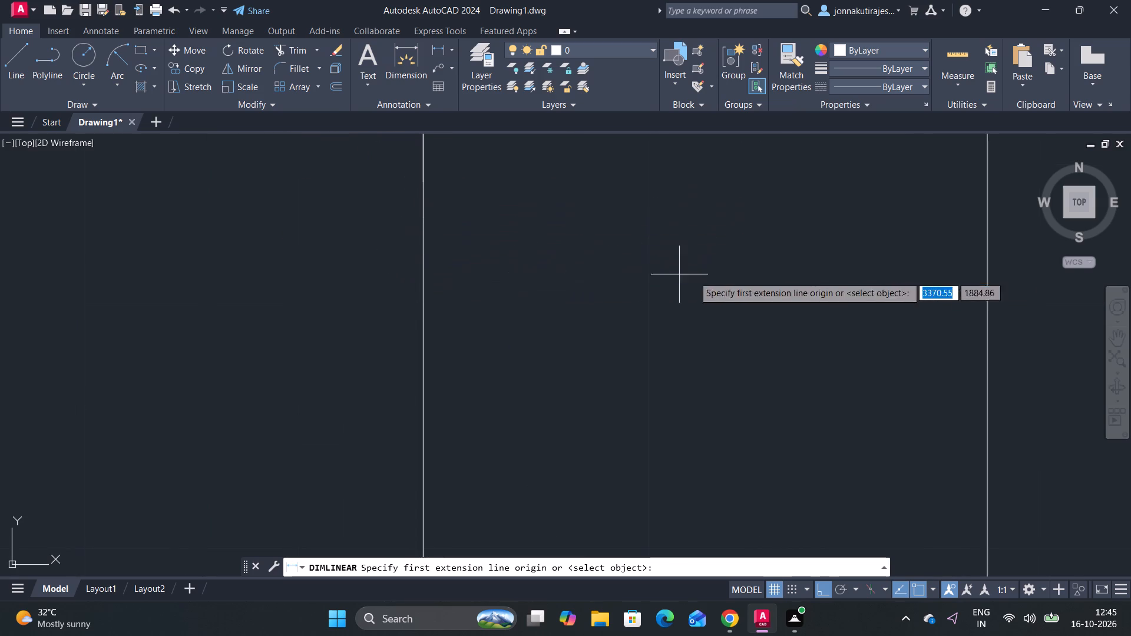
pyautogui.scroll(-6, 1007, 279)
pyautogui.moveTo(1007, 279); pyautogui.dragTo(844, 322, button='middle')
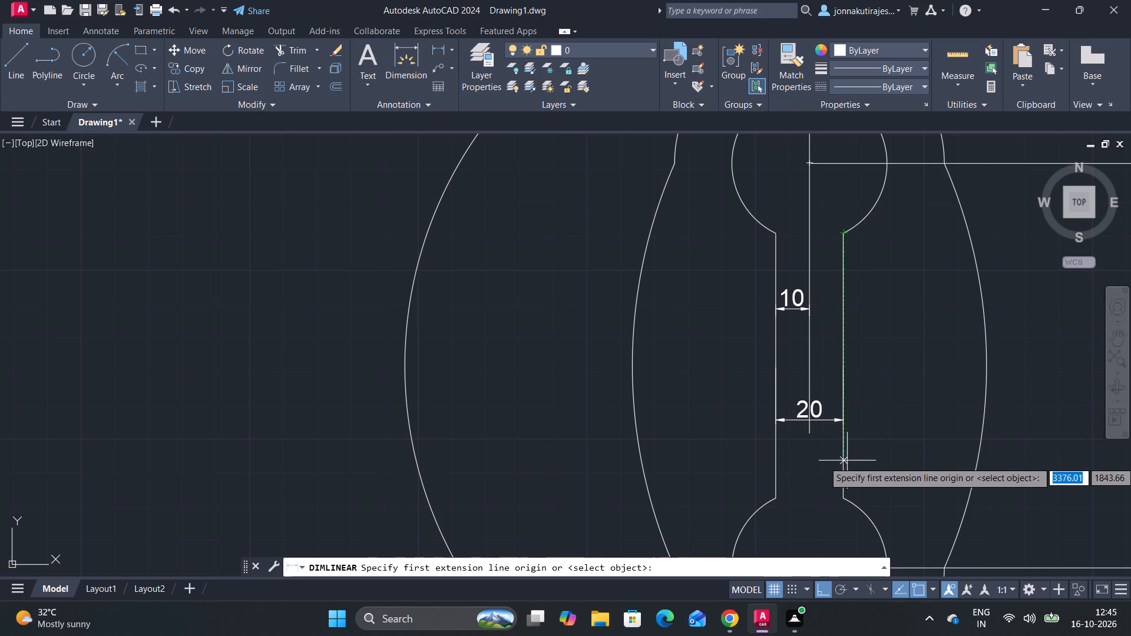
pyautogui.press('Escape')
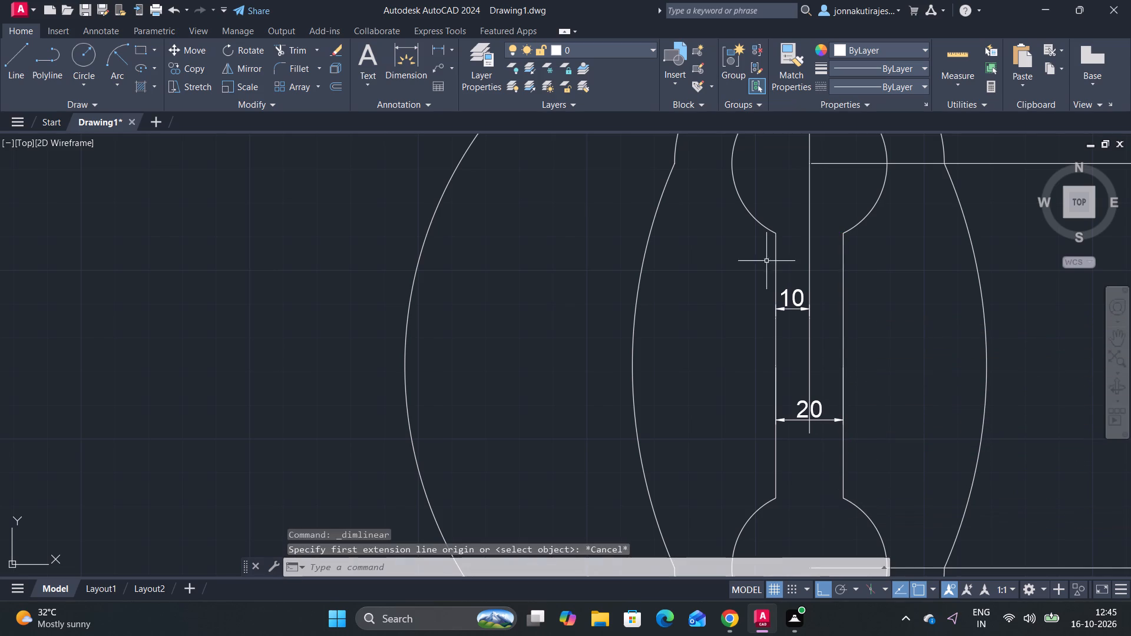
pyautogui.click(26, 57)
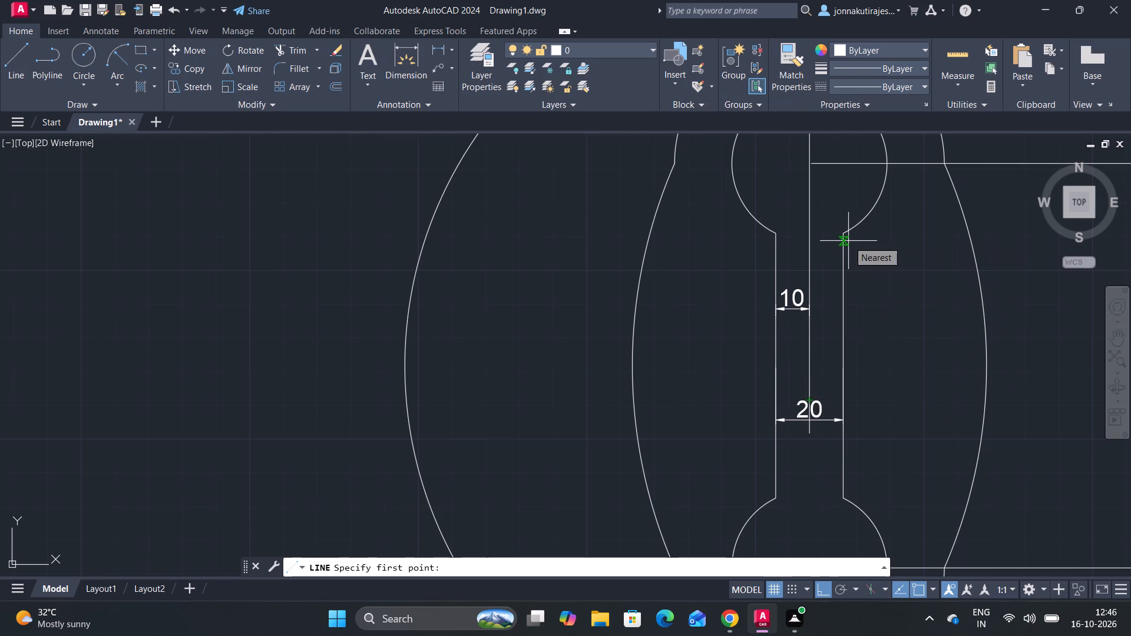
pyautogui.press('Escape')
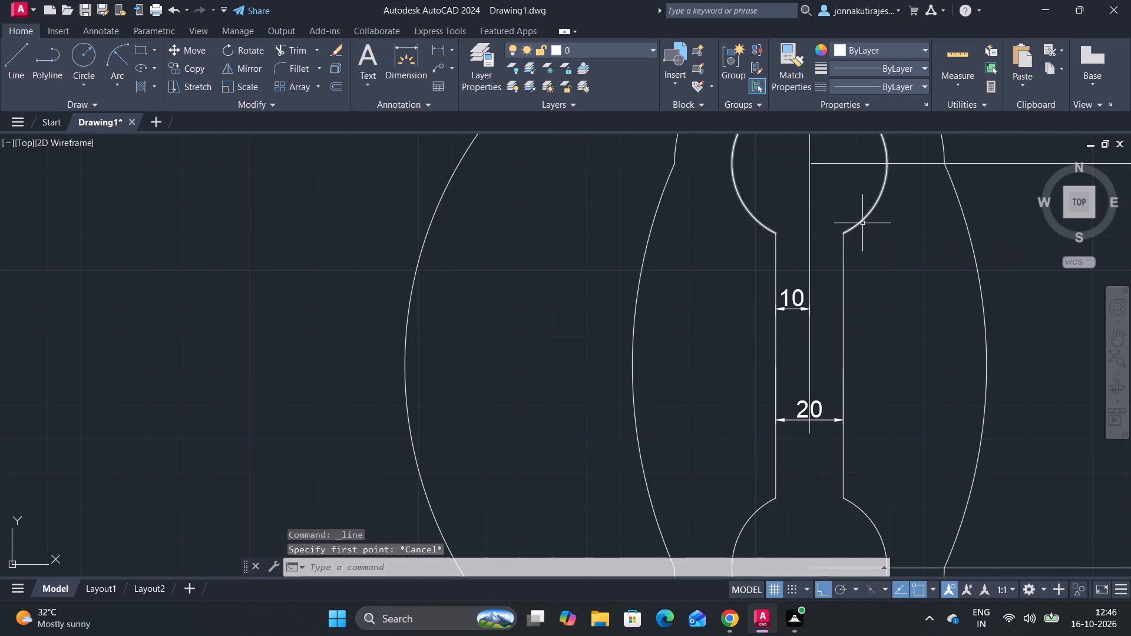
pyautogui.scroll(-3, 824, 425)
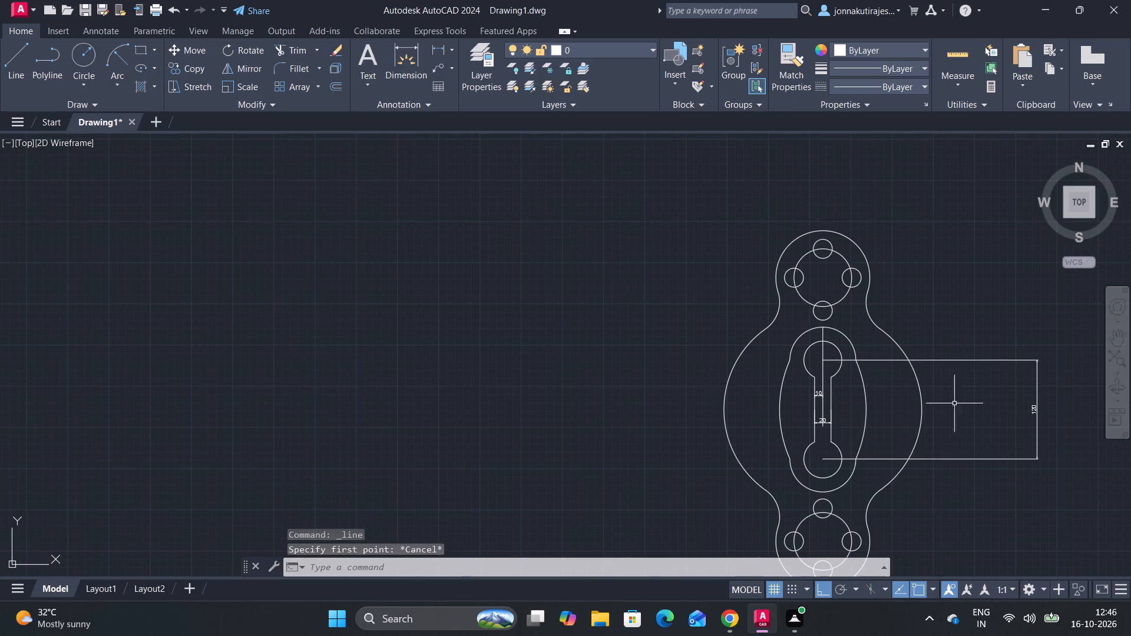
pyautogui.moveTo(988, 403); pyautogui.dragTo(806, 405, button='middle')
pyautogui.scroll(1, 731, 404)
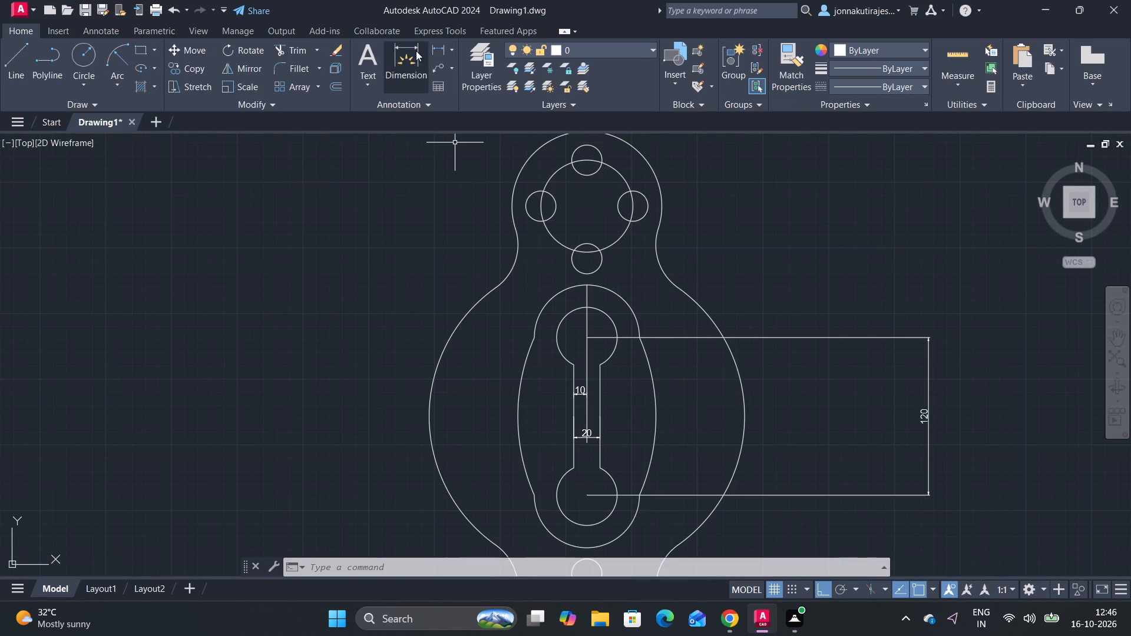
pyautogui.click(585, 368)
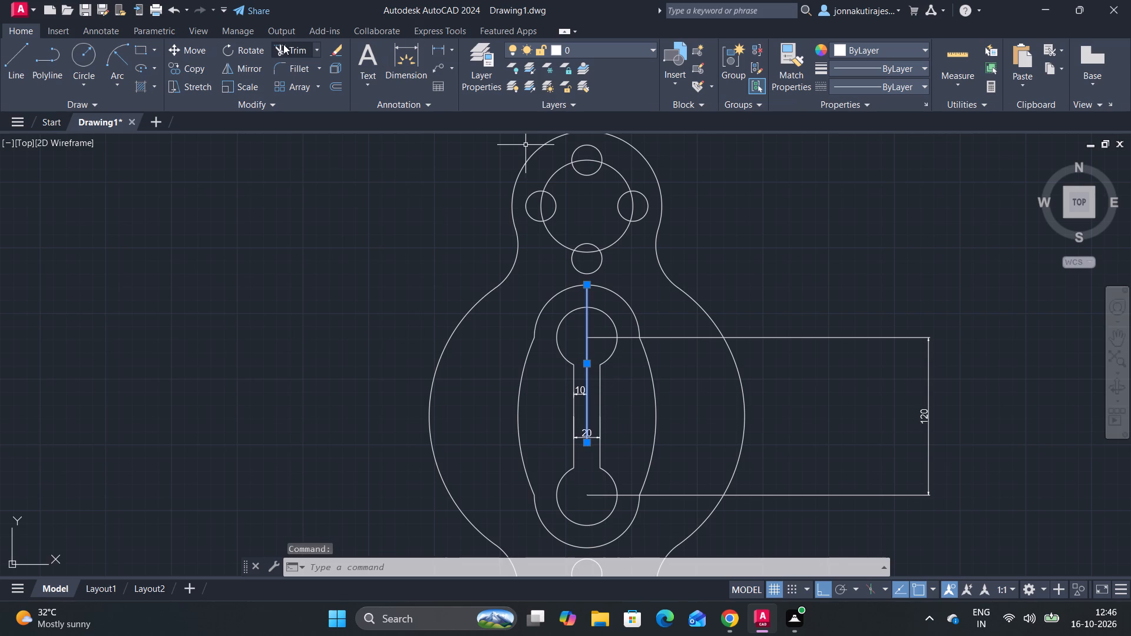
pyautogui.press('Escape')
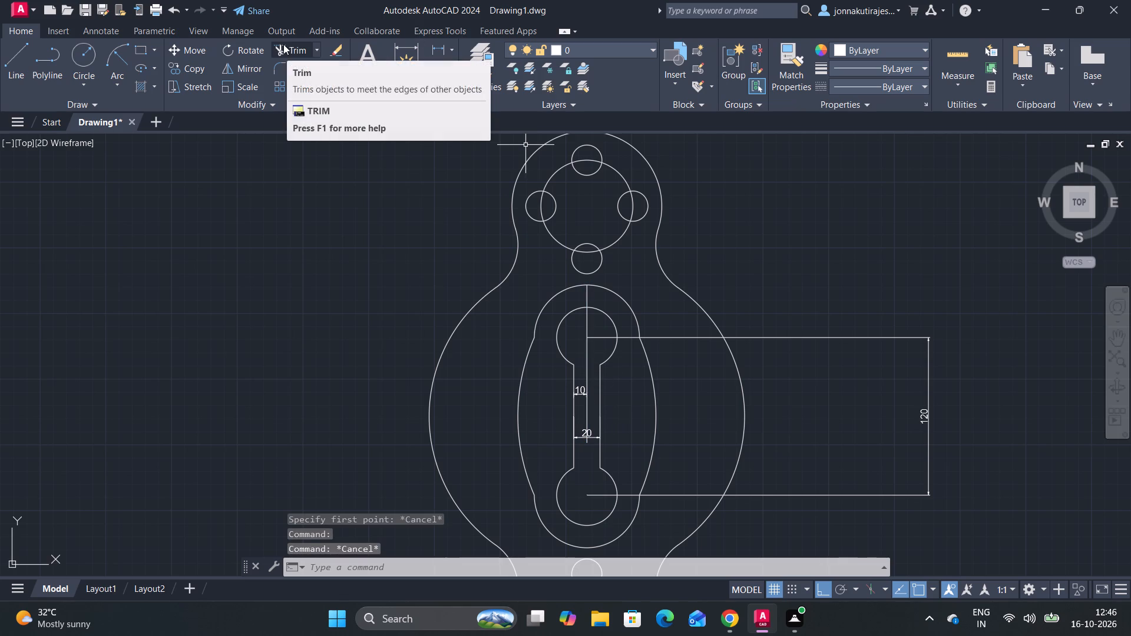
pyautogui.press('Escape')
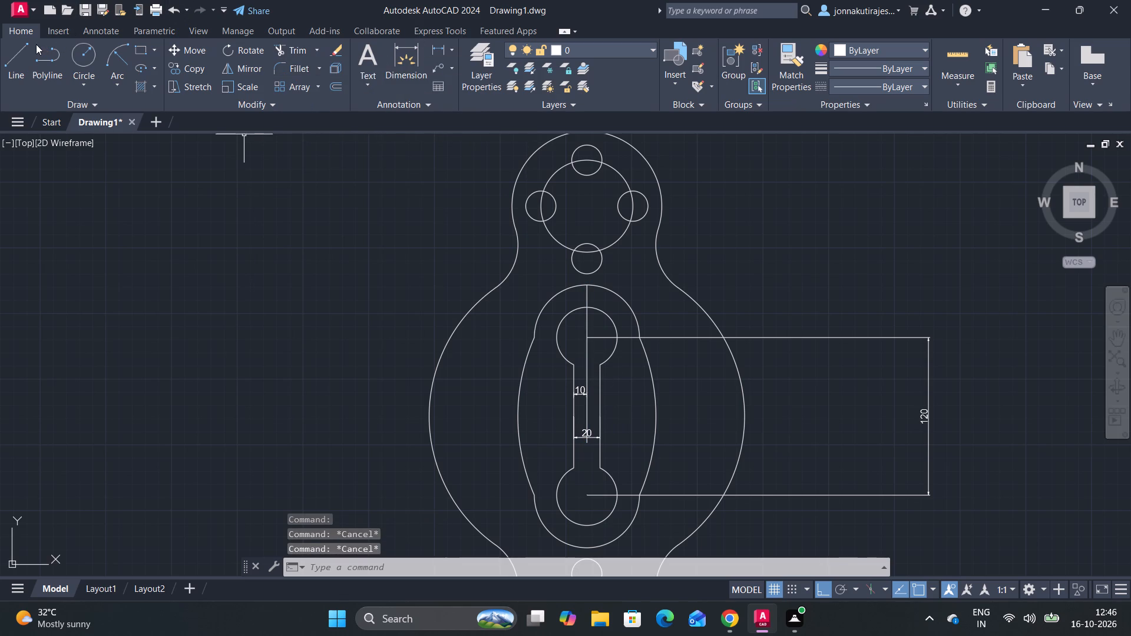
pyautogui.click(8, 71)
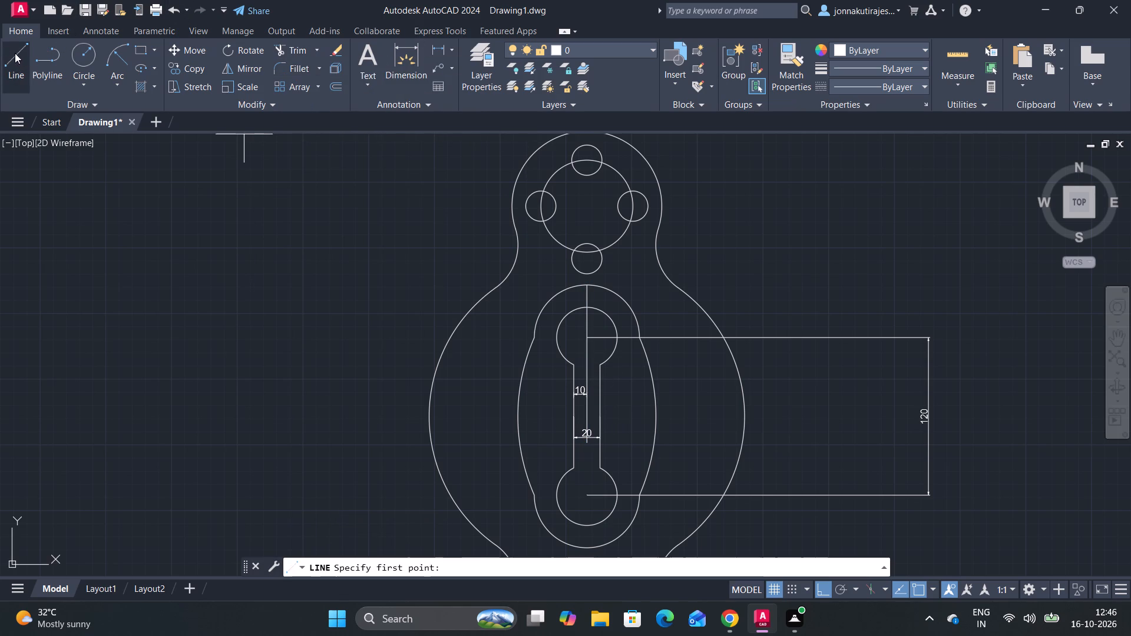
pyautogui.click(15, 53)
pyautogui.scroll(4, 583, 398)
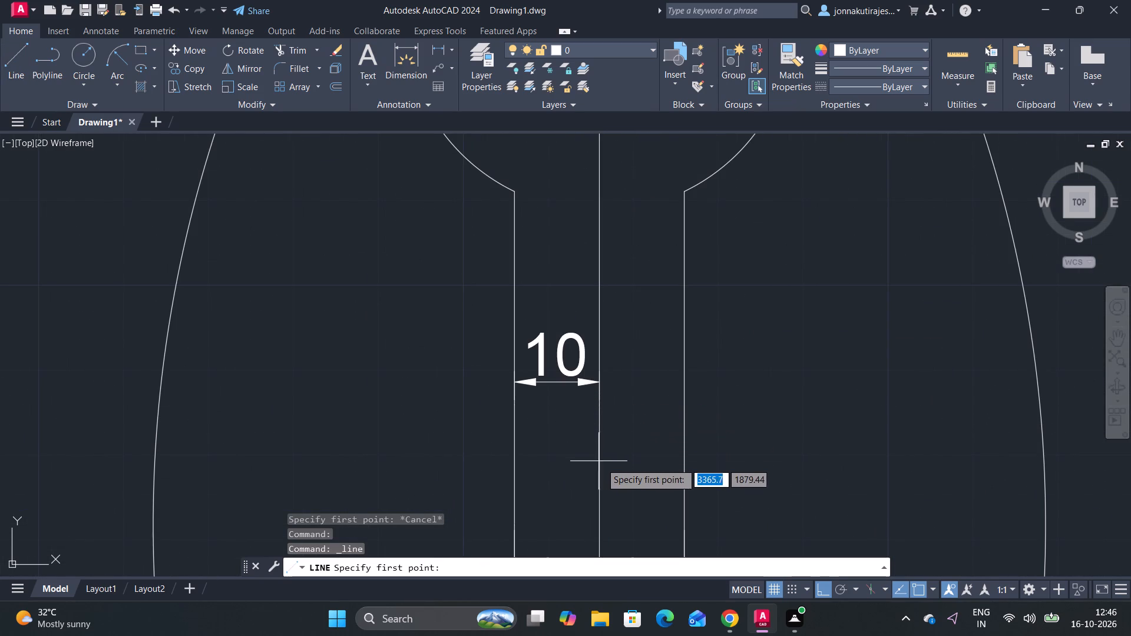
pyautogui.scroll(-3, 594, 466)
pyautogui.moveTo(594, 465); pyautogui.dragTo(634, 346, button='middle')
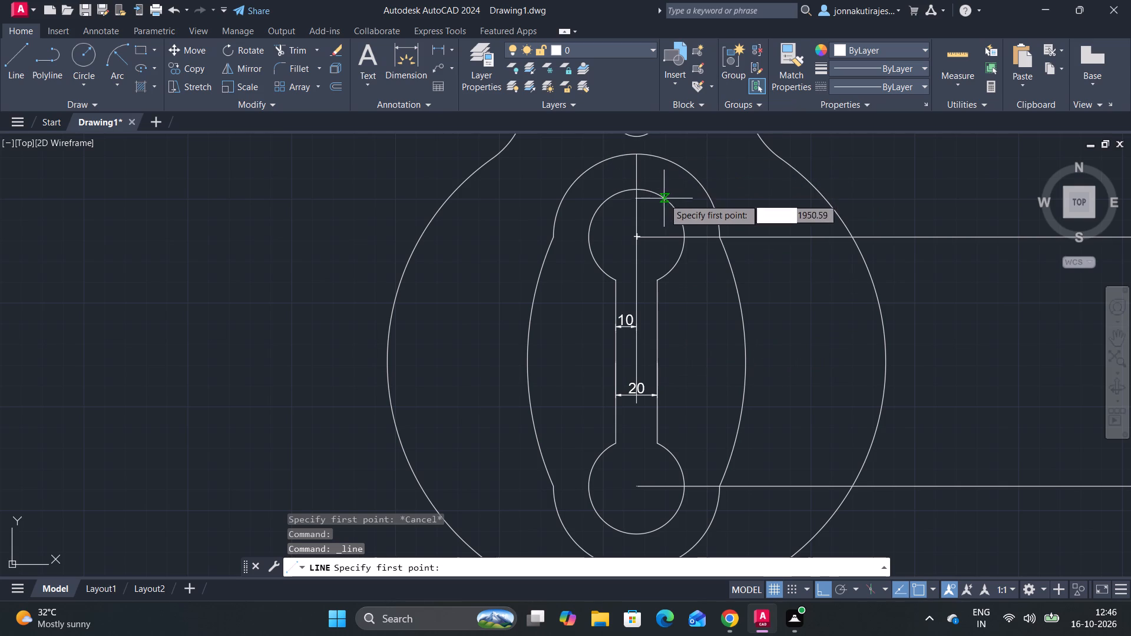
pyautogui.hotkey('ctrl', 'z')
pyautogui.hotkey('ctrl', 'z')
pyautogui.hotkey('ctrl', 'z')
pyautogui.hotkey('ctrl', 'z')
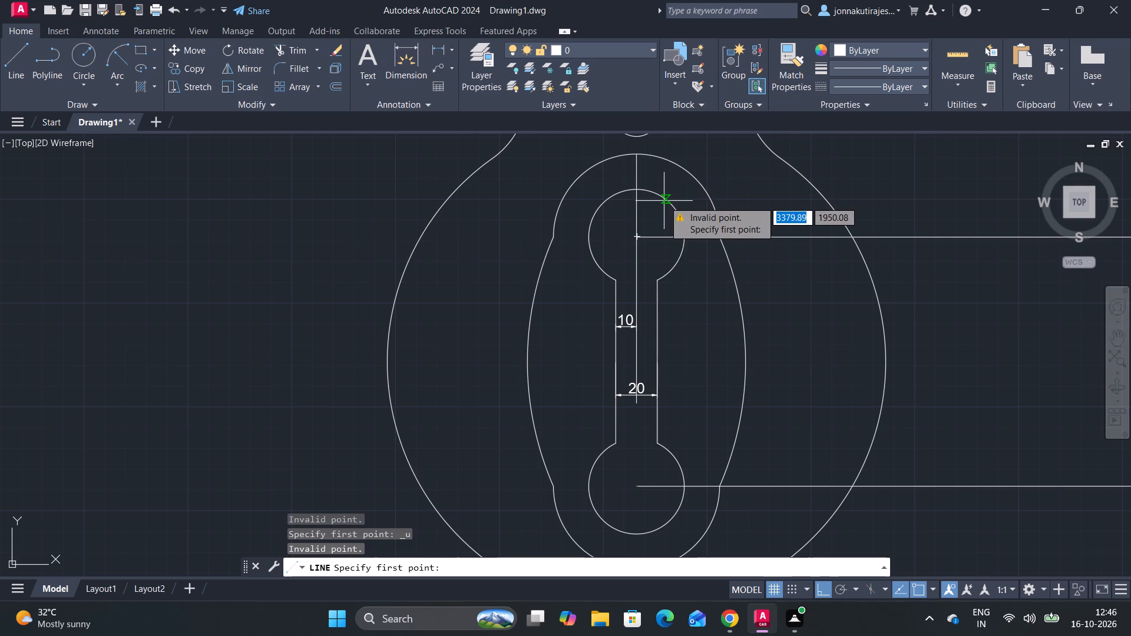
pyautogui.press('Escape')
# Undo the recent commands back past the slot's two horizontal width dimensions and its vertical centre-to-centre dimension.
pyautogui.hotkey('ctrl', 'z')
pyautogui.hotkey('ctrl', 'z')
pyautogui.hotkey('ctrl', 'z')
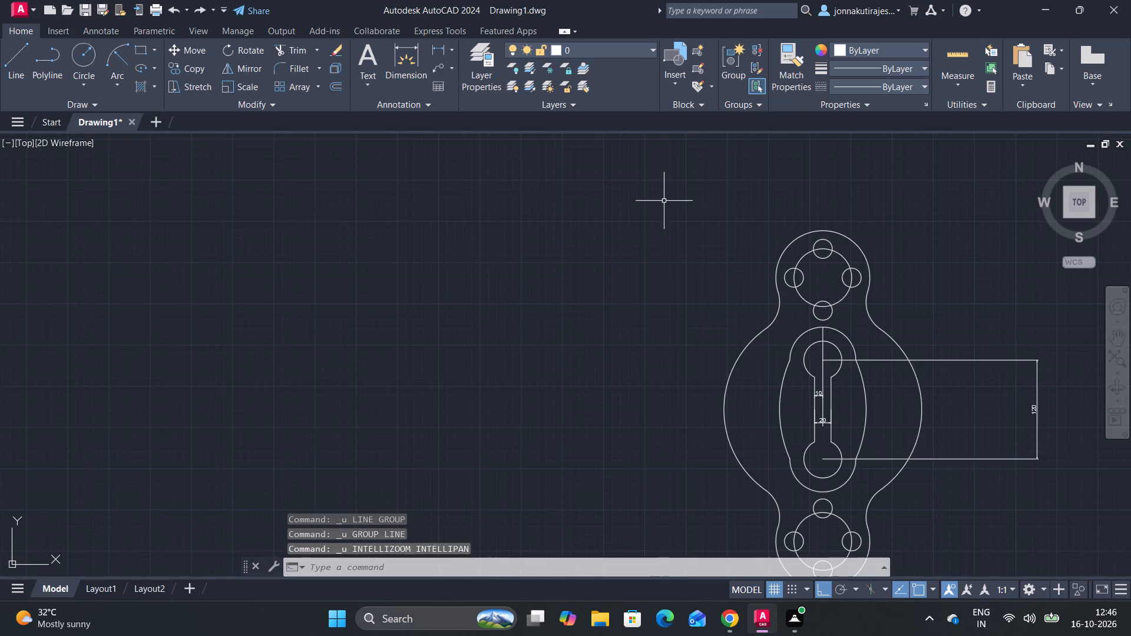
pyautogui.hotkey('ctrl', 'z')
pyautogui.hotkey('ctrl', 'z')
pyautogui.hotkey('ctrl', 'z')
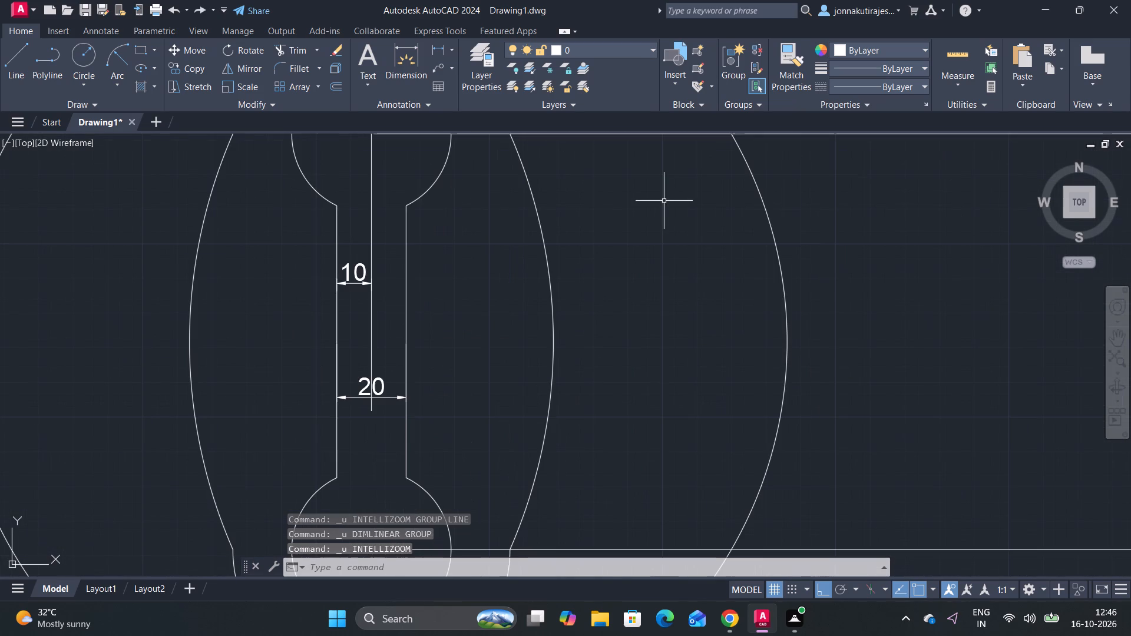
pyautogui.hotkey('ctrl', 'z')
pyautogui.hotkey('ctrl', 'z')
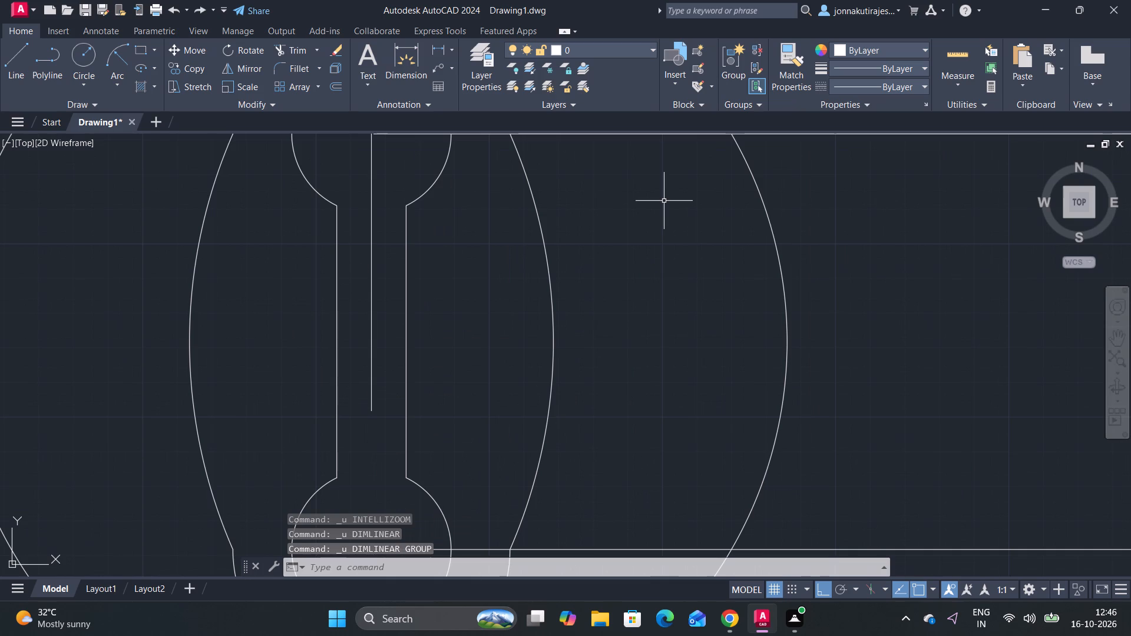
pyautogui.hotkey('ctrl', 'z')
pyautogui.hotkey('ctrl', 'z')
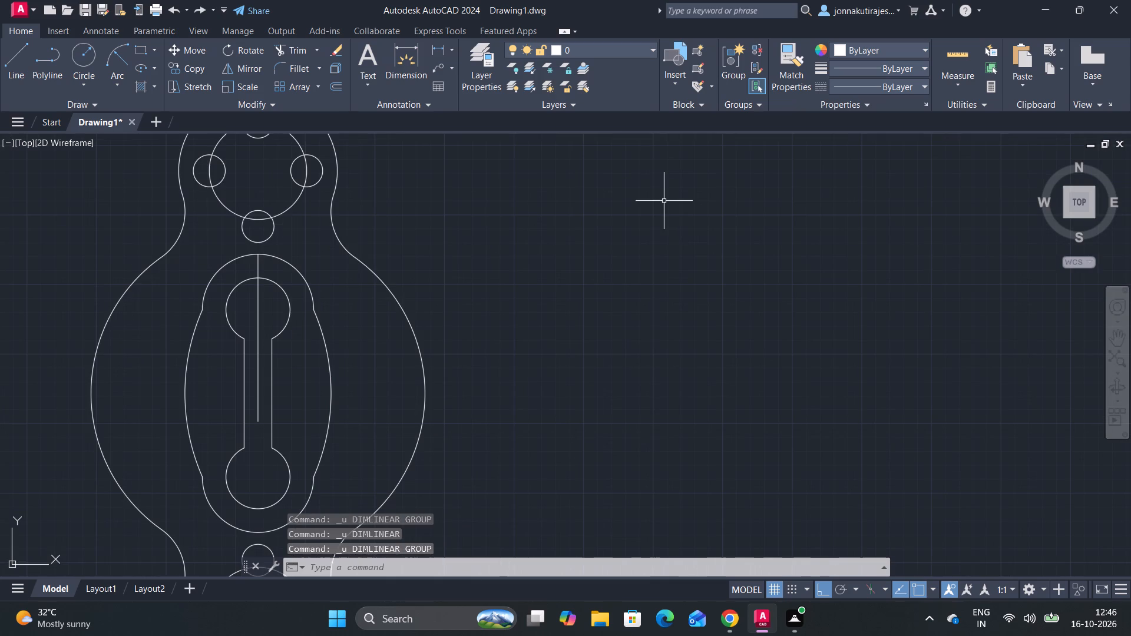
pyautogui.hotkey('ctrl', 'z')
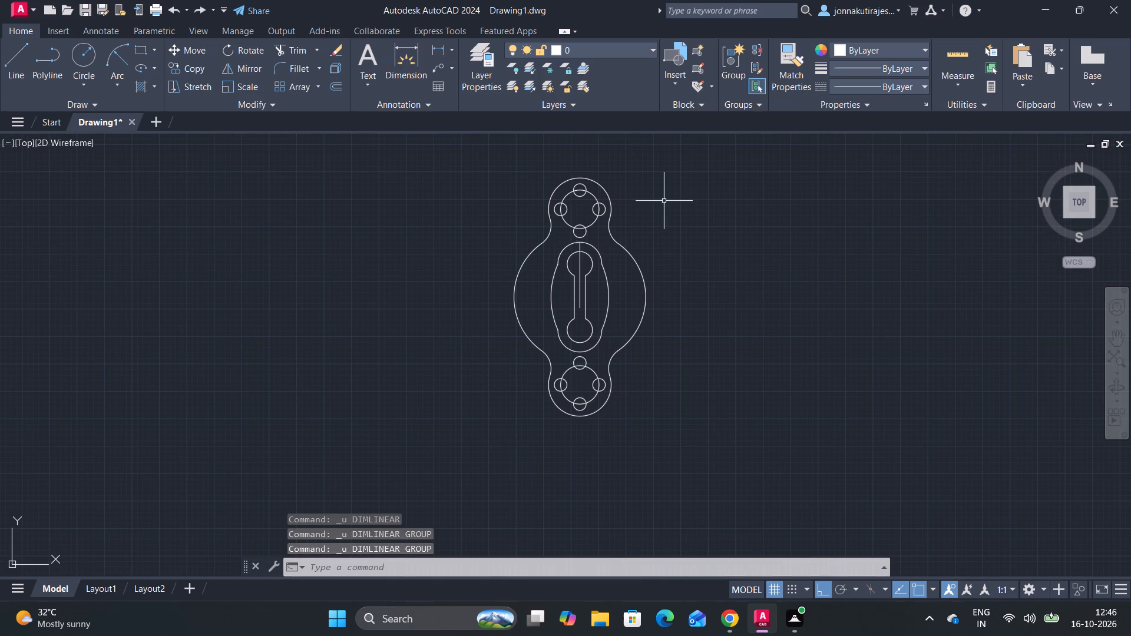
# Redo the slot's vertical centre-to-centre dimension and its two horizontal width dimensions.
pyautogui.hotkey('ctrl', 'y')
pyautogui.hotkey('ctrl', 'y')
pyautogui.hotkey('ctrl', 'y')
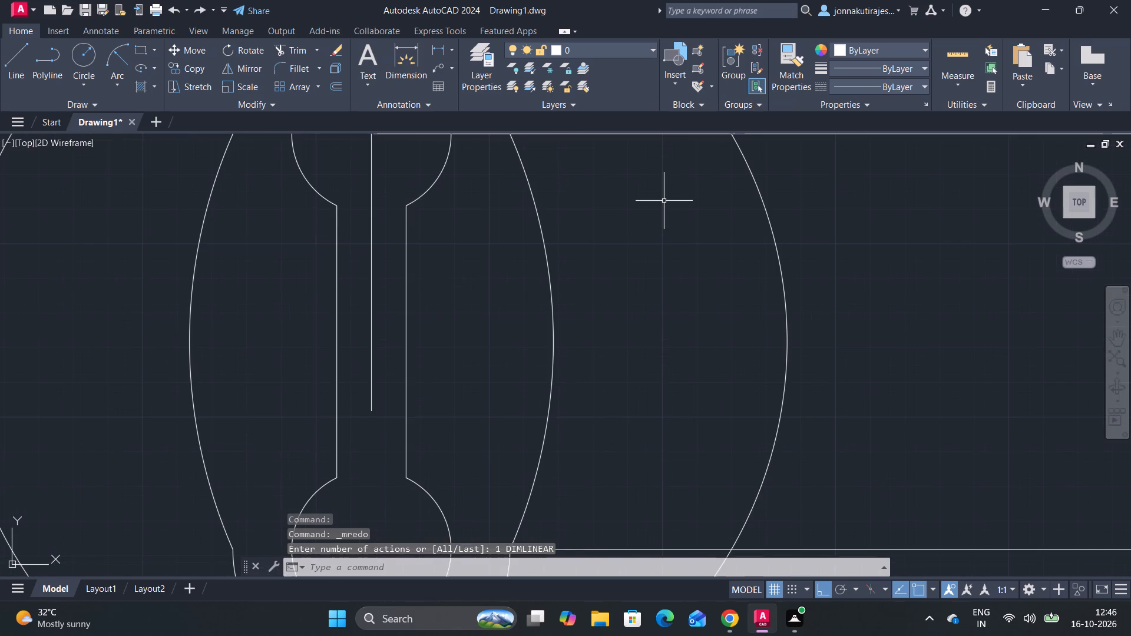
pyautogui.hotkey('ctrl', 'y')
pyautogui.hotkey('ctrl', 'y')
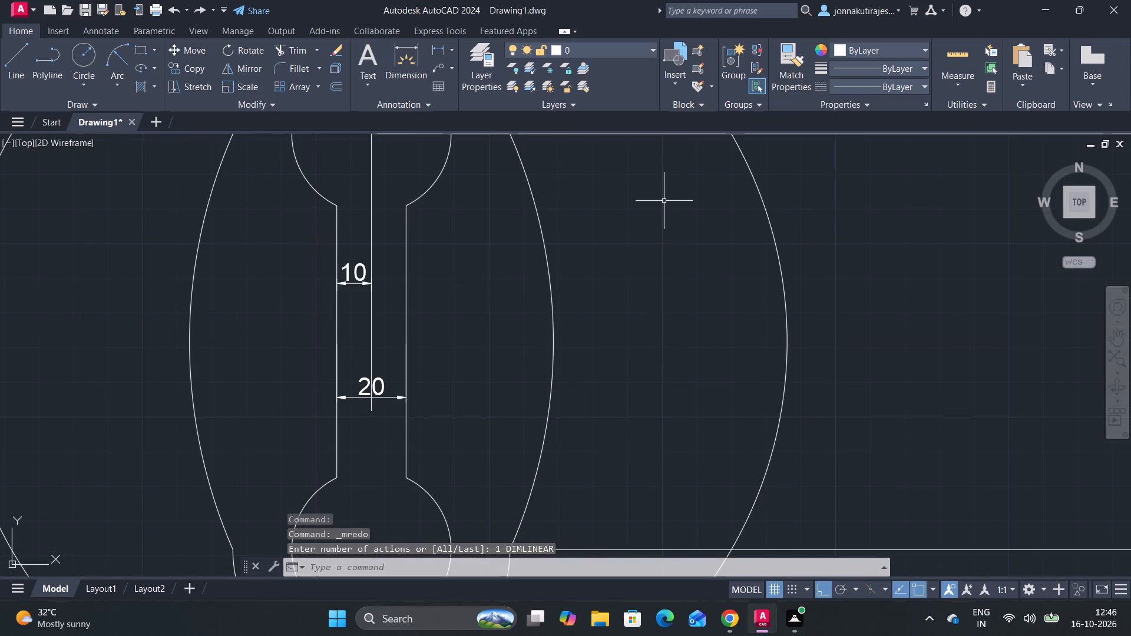
# Undo the full-width and half-width horizontal dimensions of the slot, keeping the vertical centre-to-centre dimension.
pyautogui.hotkey('ctrl', 'z')
pyautogui.hotkey('ctrl', 'z')
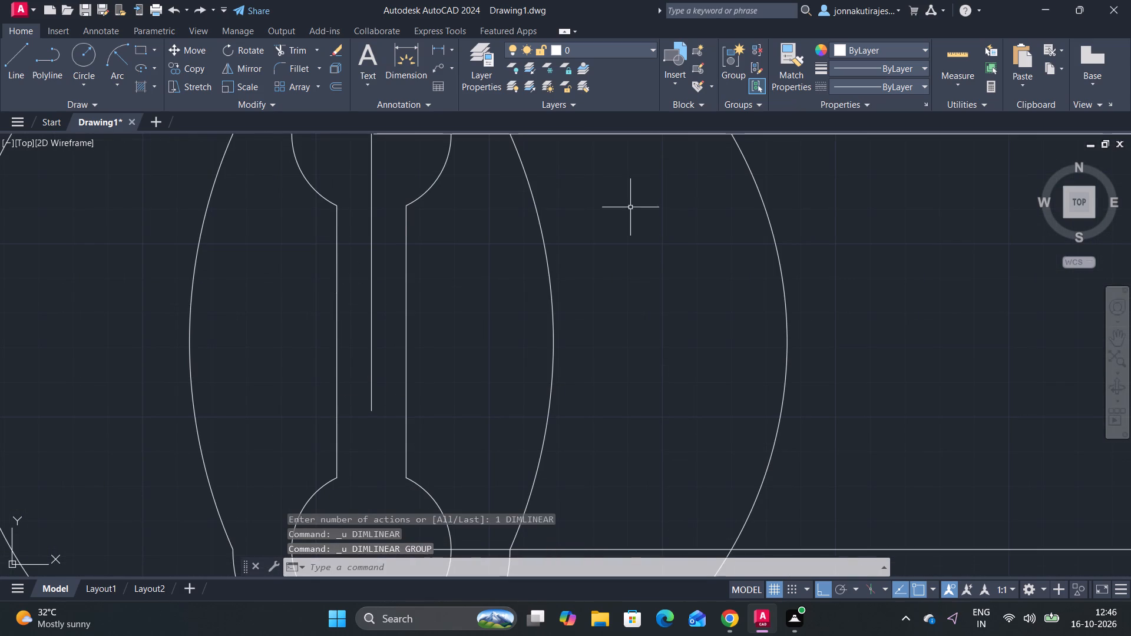
# Extend the slot's vertical centreline downward through the lower inner circle to the outer arc below it.
pyautogui.scroll(-3, 0, 208)
pyautogui.moveTo(100, 201); pyautogui.dragTo(237, 238, button='middle')
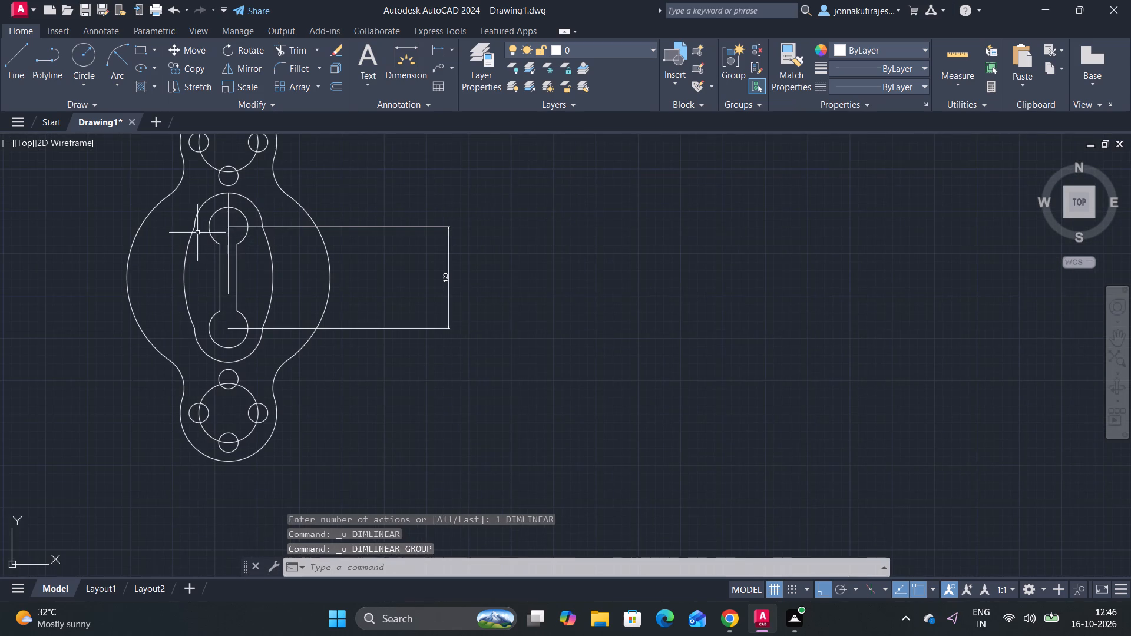
pyautogui.scroll(2, 222, 214)
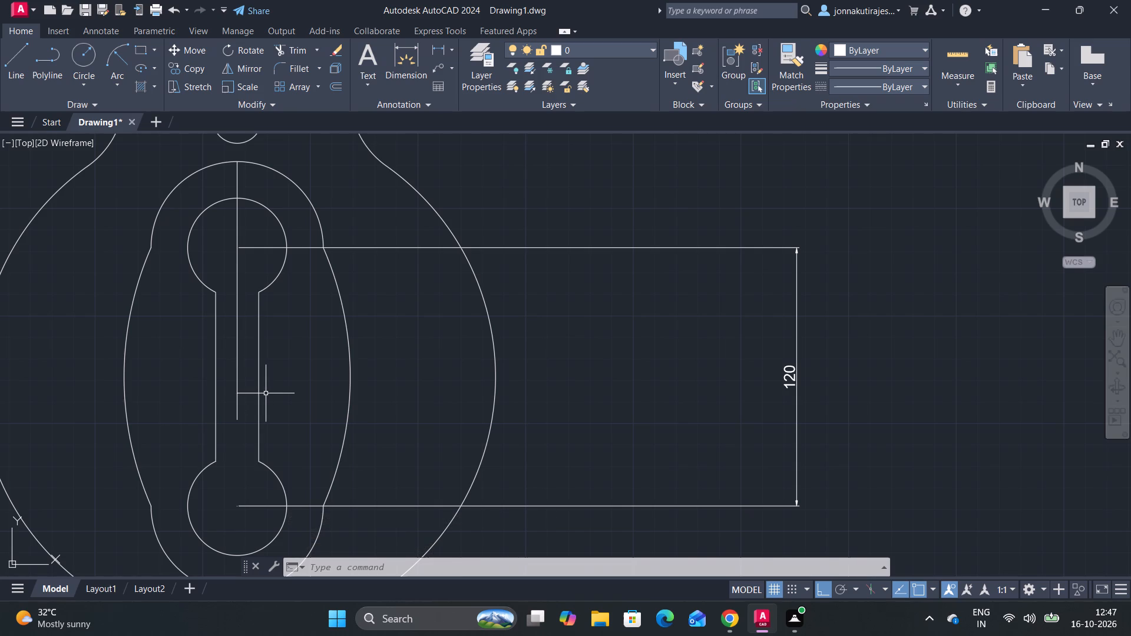
pyautogui.write('ex')
pyautogui.press('Return')
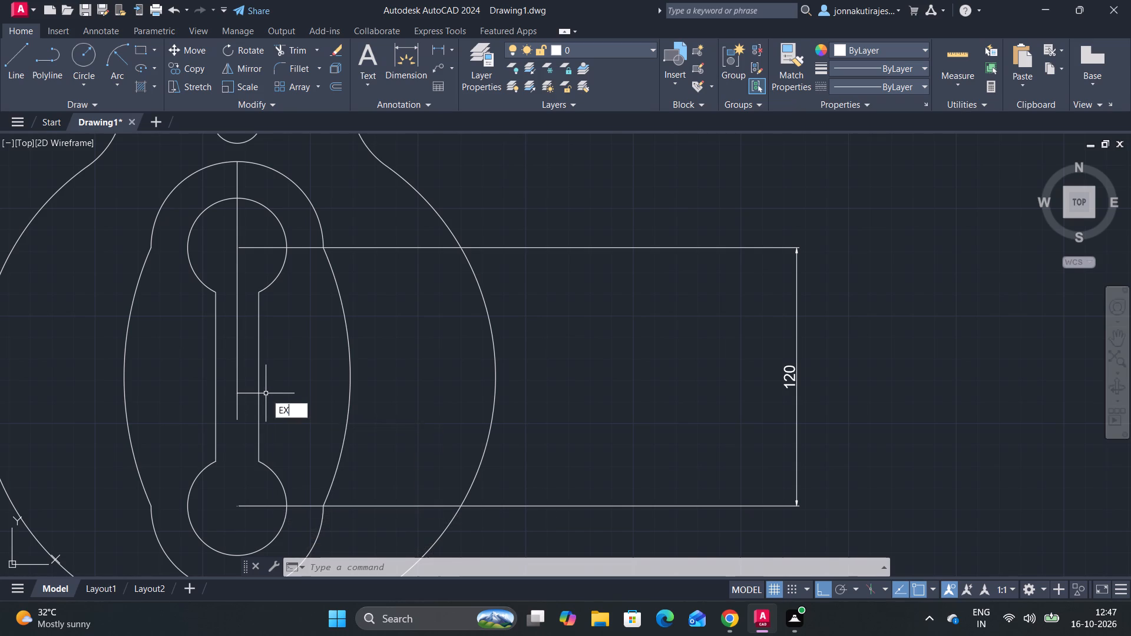
pyautogui.click(237, 404)
pyautogui.moveTo(232, 447); pyautogui.dragTo(316, 323, button='middle')
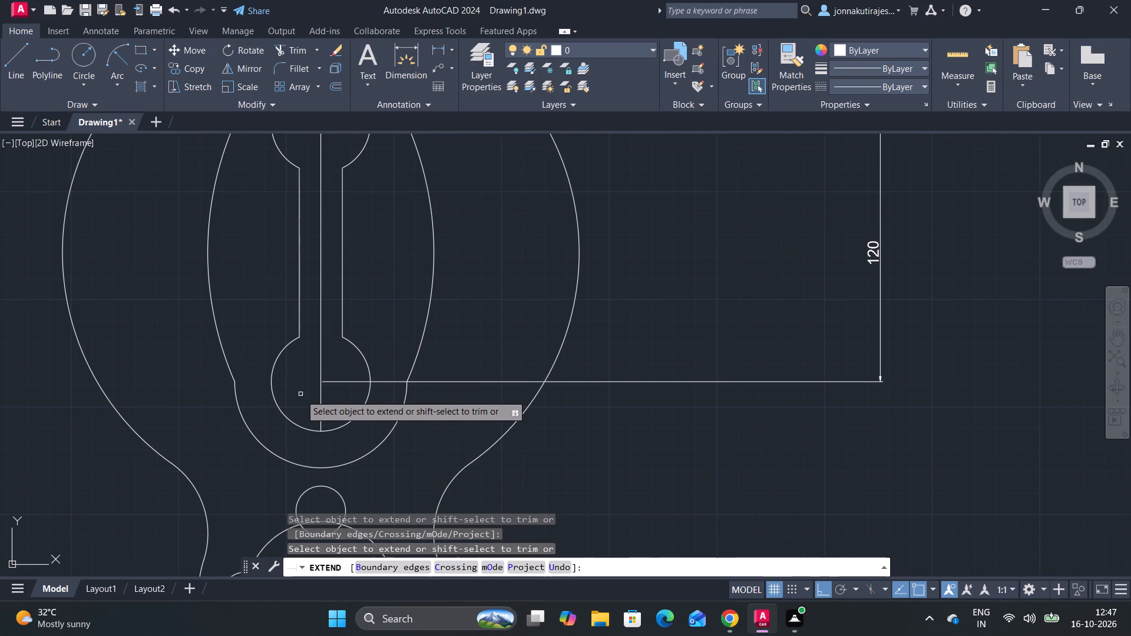
pyautogui.click(320, 408)
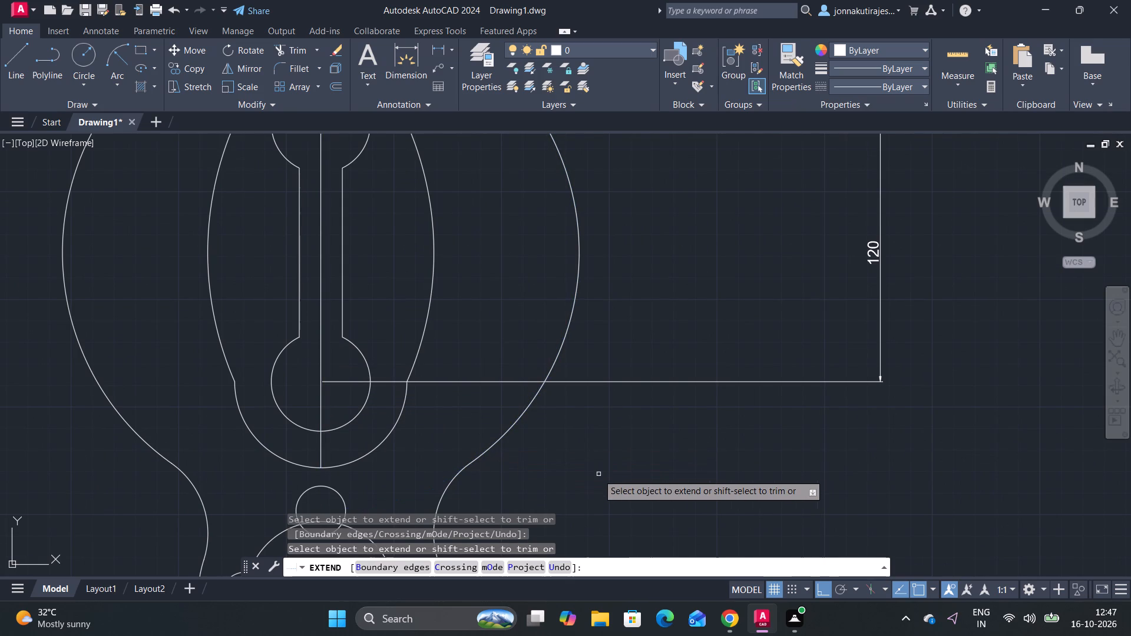
pyautogui.press('Escape')
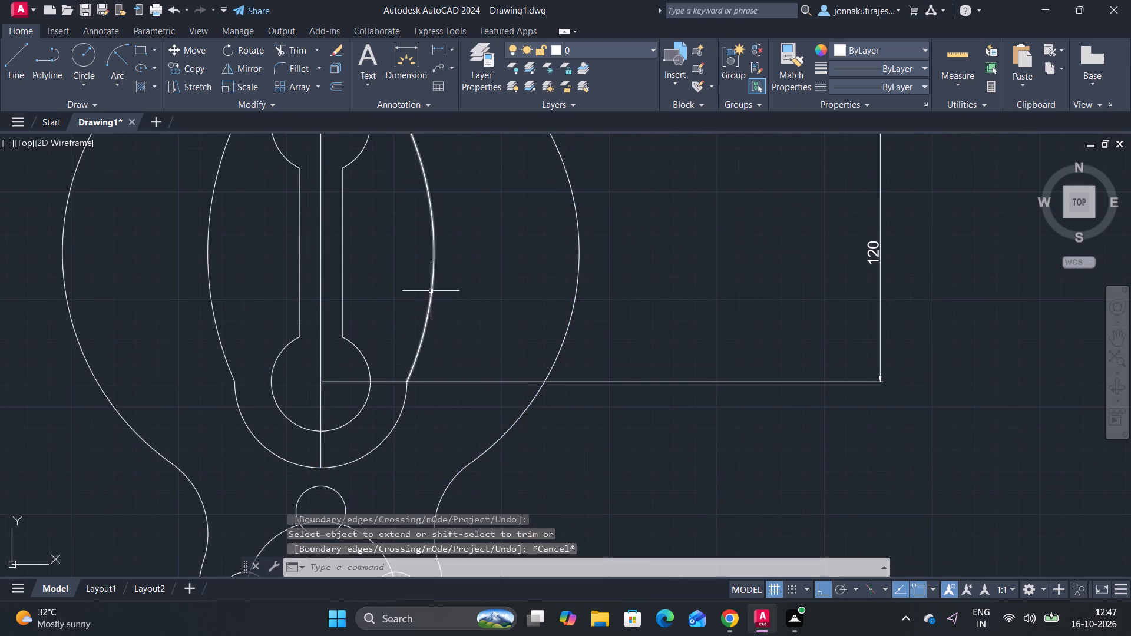
# Add a vertical linear dimension from the slot's lower circle centre to the centreline's midpoint, placed between the body and the 120 dimension.
pyautogui.scroll(-2, 431, 290)
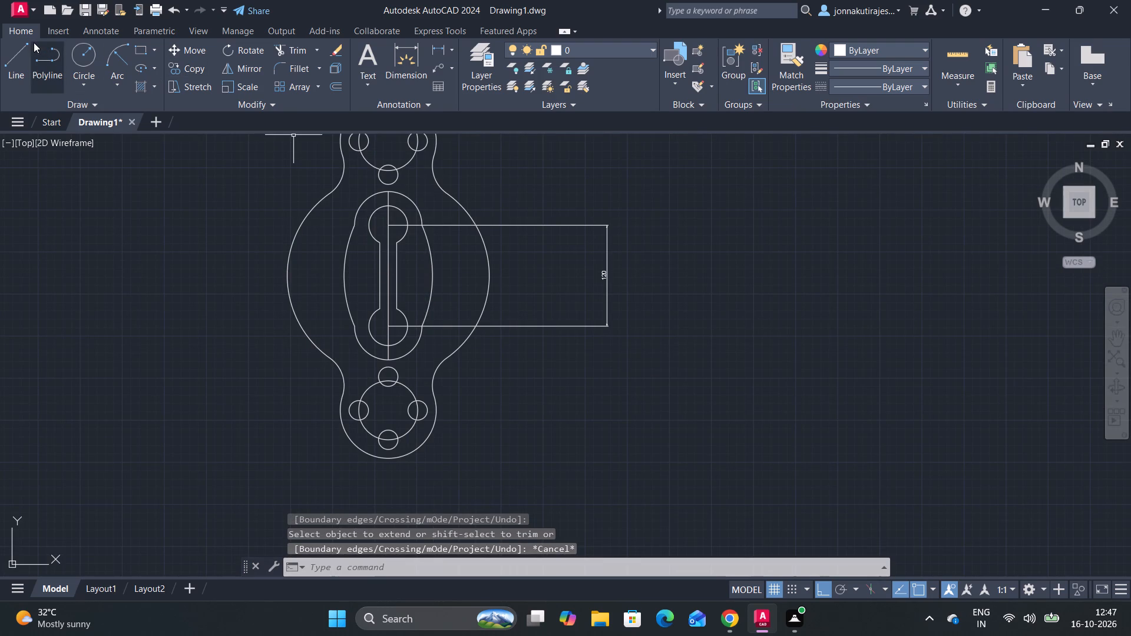
pyautogui.click(435, 45)
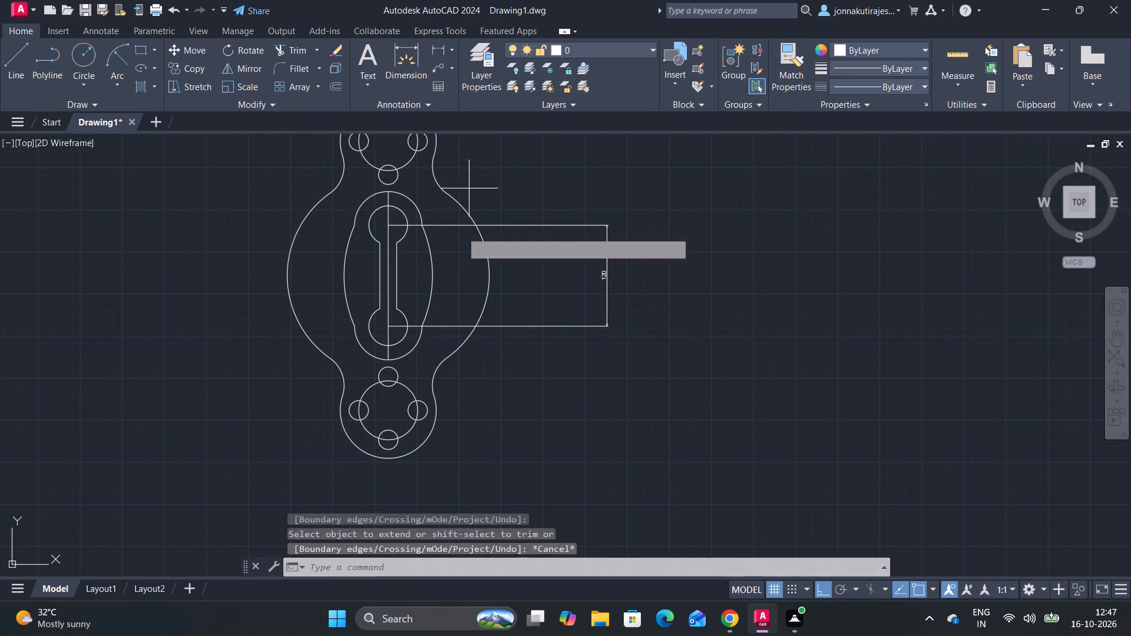
pyautogui.scroll(1, 400, 361)
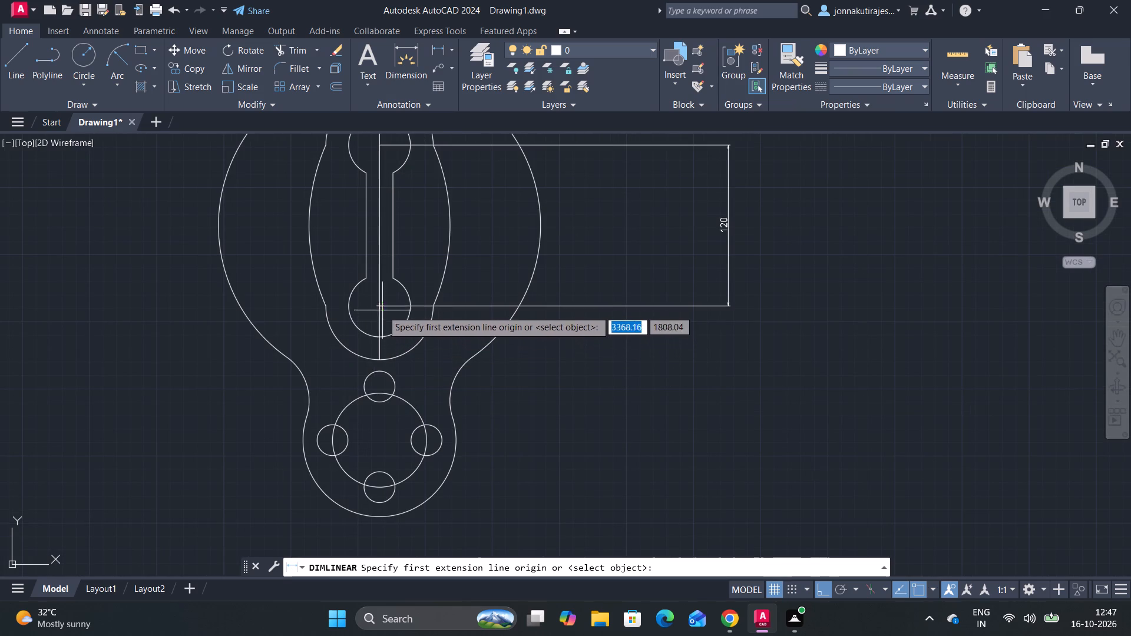
pyautogui.click(381, 308)
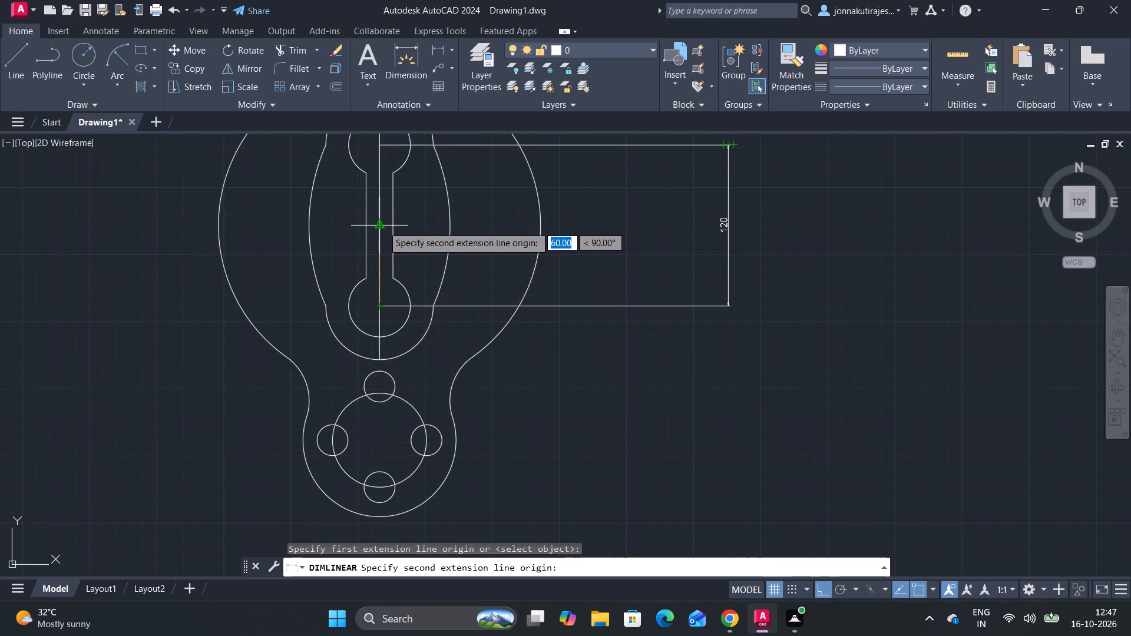
pyautogui.click(383, 226)
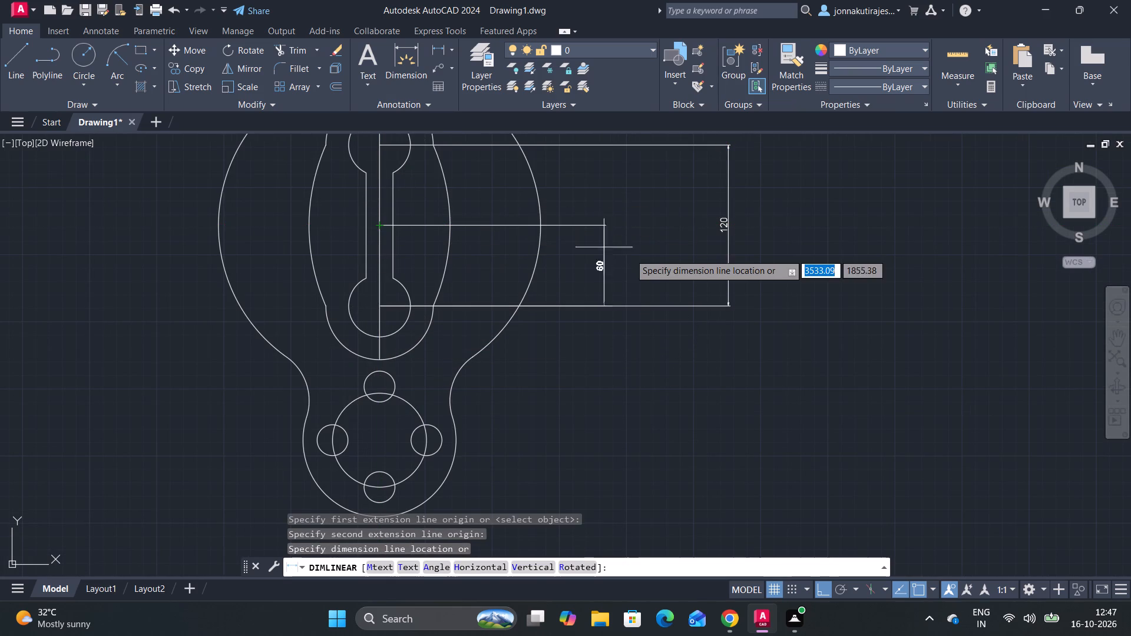
pyautogui.click(662, 257)
# Add a vertical linear dimension from the slot centreline's midpoint to the upper lobe's centre, placed between the 60 and 120 dimensions.
pyautogui.rightClick(587, 271)
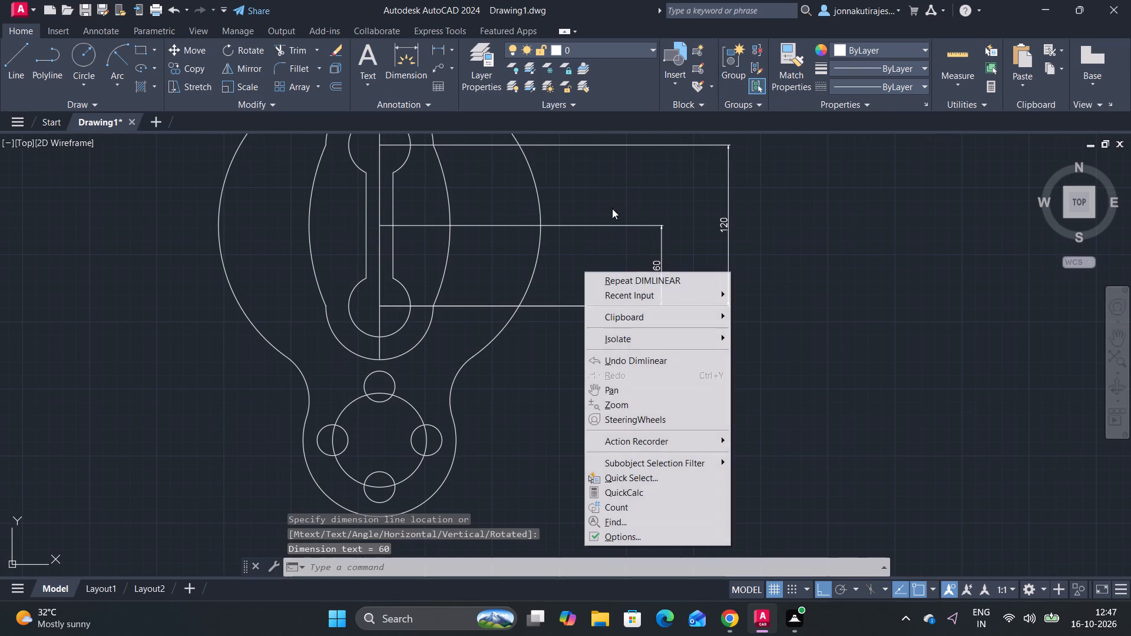
pyautogui.click(620, 278)
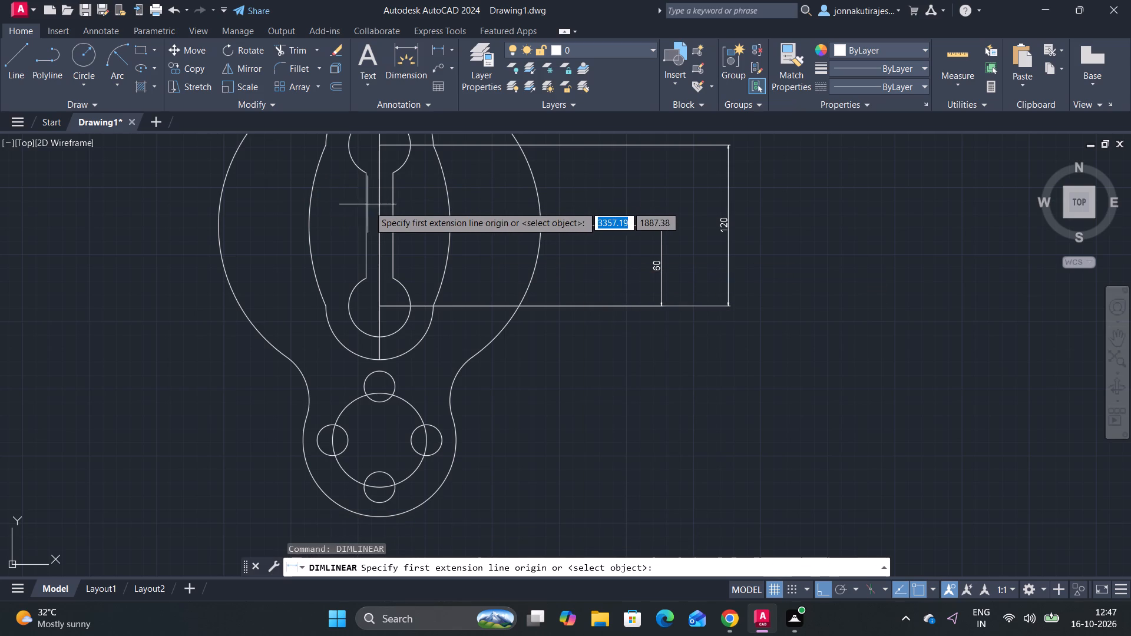
pyautogui.scroll(-1, 378, 210)
pyautogui.moveTo(378, 210); pyautogui.dragTo(384, 297, button='middle')
pyautogui.scroll(-1, 378, 210)
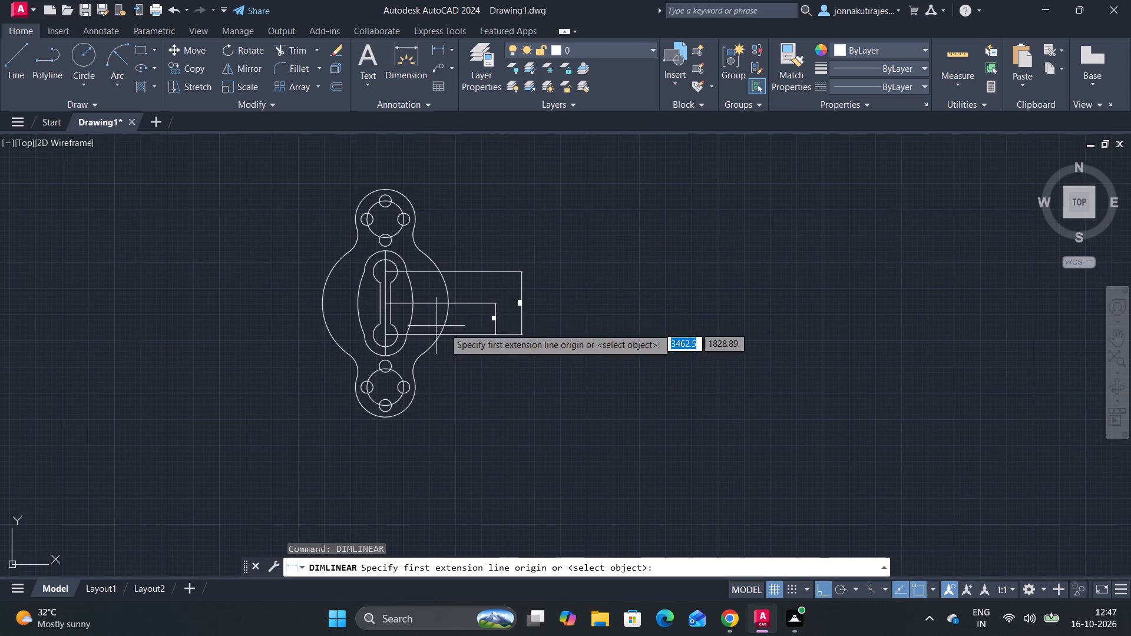
pyautogui.scroll(3, 379, 272)
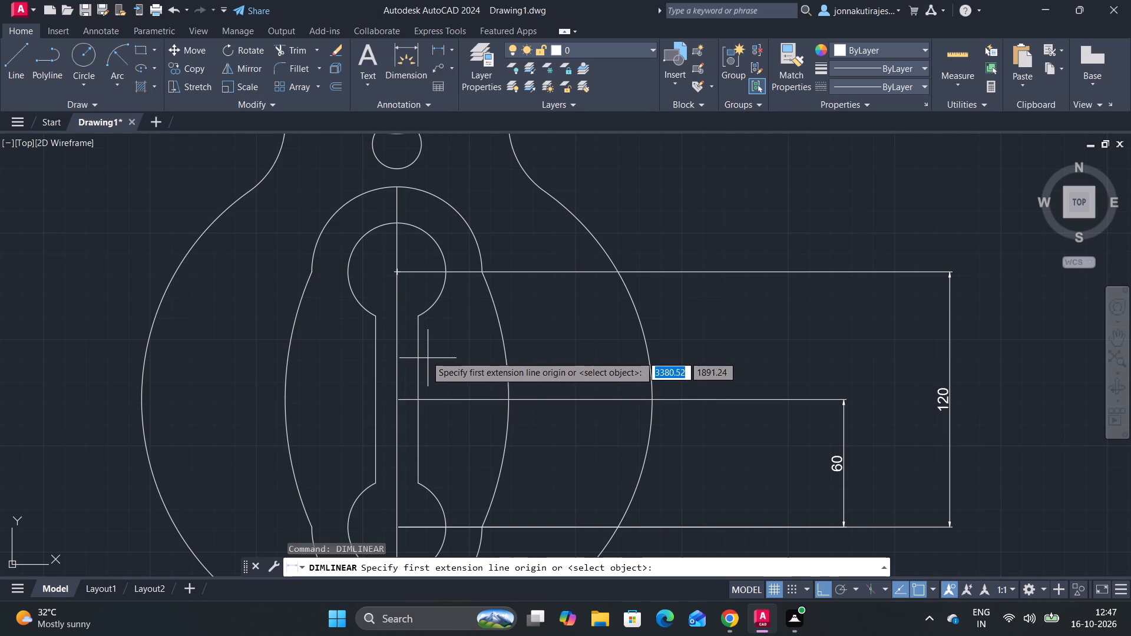
pyautogui.scroll(-2, 410, 433)
pyautogui.moveTo(422, 440); pyautogui.dragTo(458, 392, button='middle')
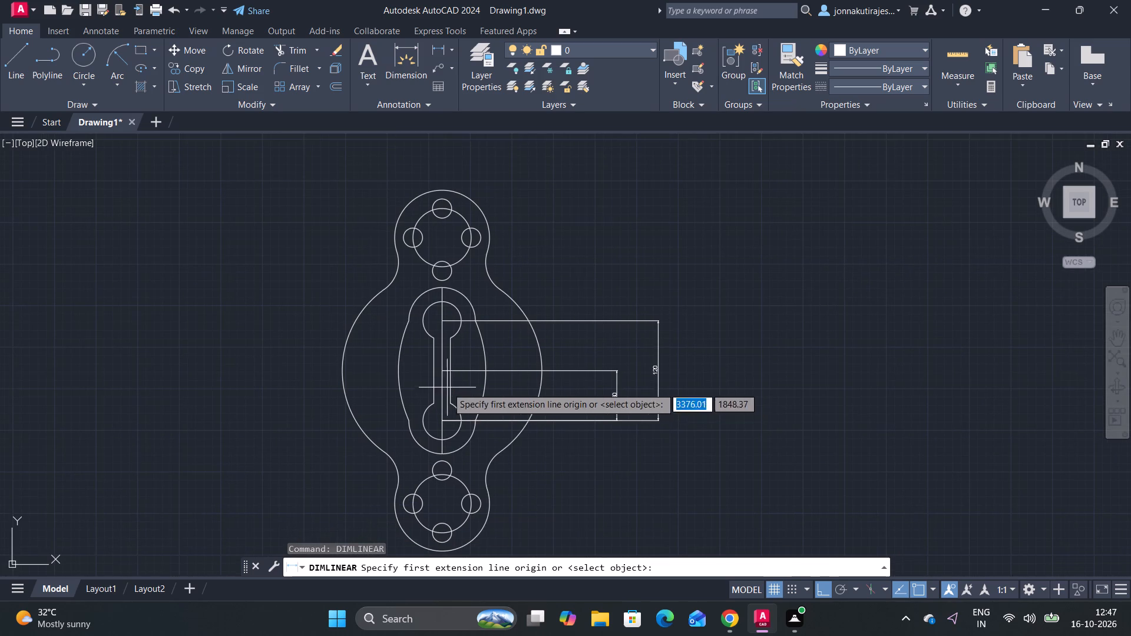
pyautogui.scroll(2, 440, 359)
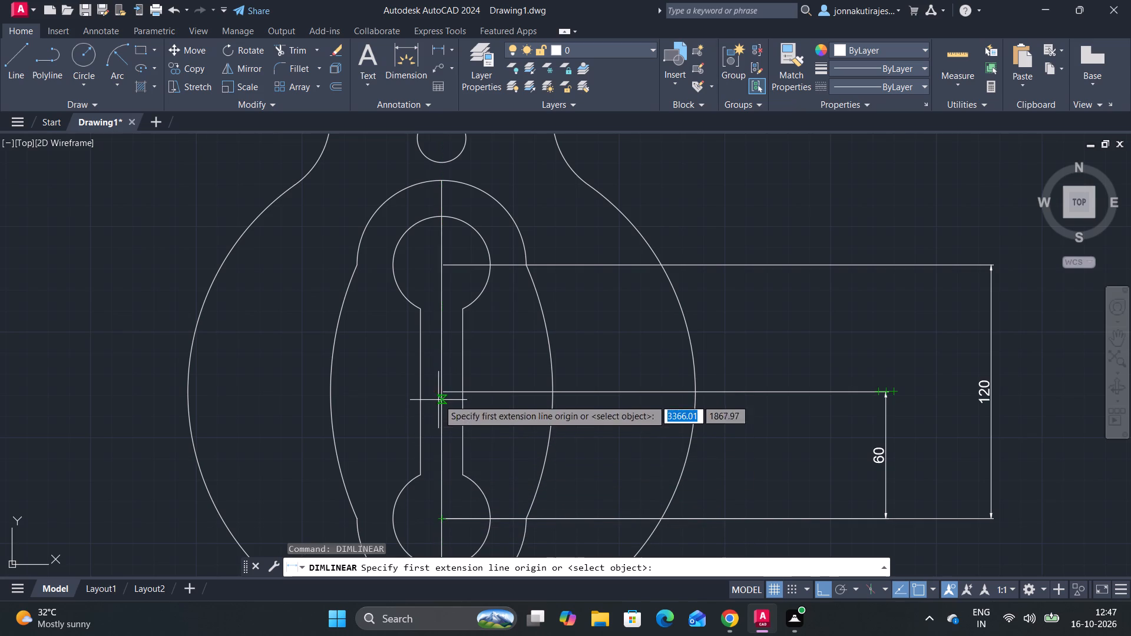
pyautogui.moveTo(443, 390); pyautogui.dragTo(450, 384)
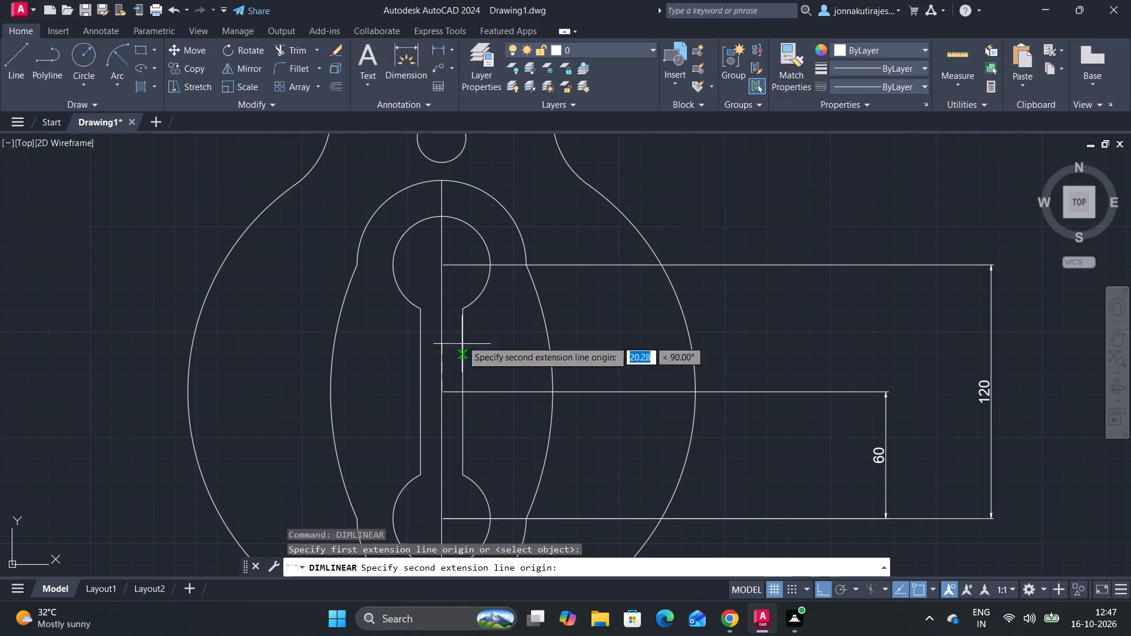
pyautogui.moveTo(455, 165); pyautogui.dragTo(430, 319, button='middle')
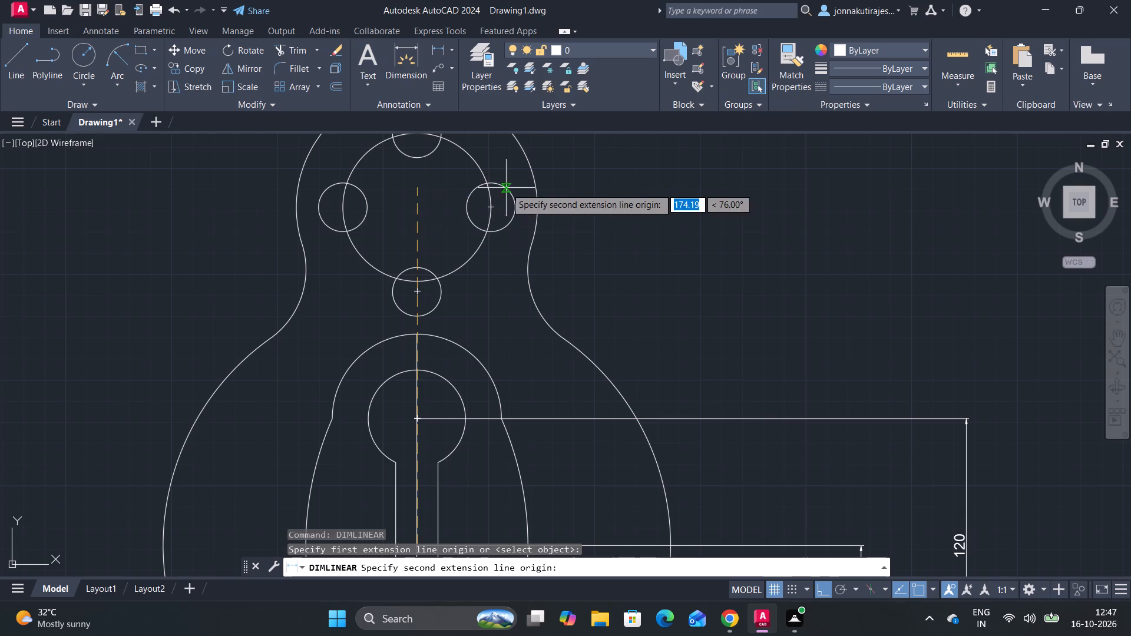
pyautogui.click(418, 207)
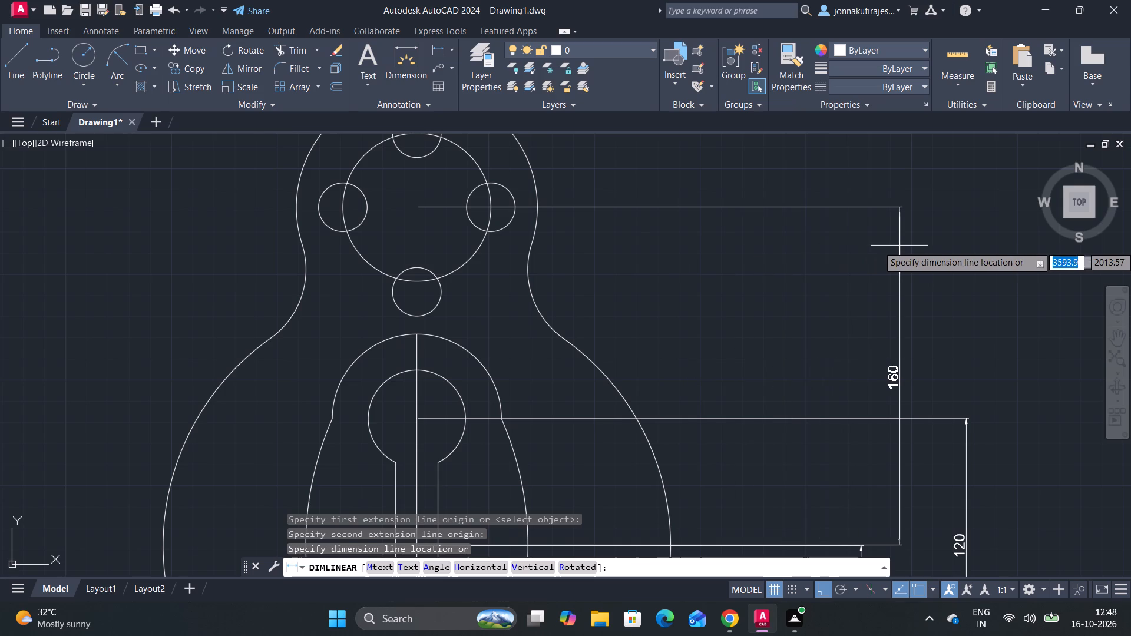
pyautogui.click(900, 246)
pyautogui.scroll(-2, 854, 330)
pyautogui.moveTo(868, 367); pyautogui.dragTo(868, 367, button='middle')
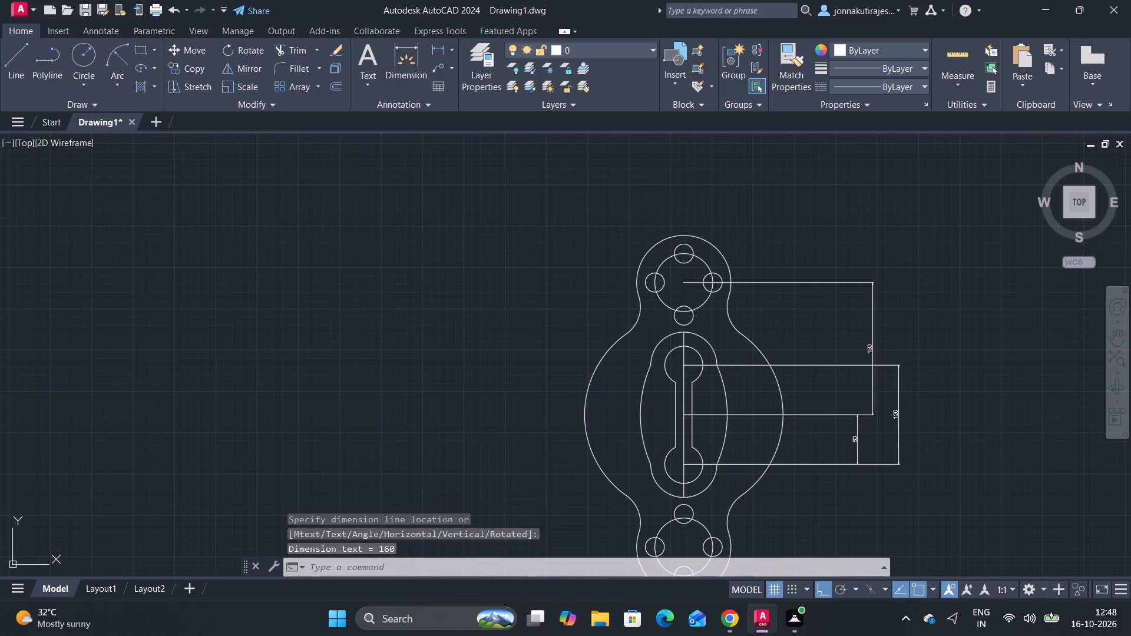
pyautogui.moveTo(868, 367); pyautogui.dragTo(875, 323, button='middle')
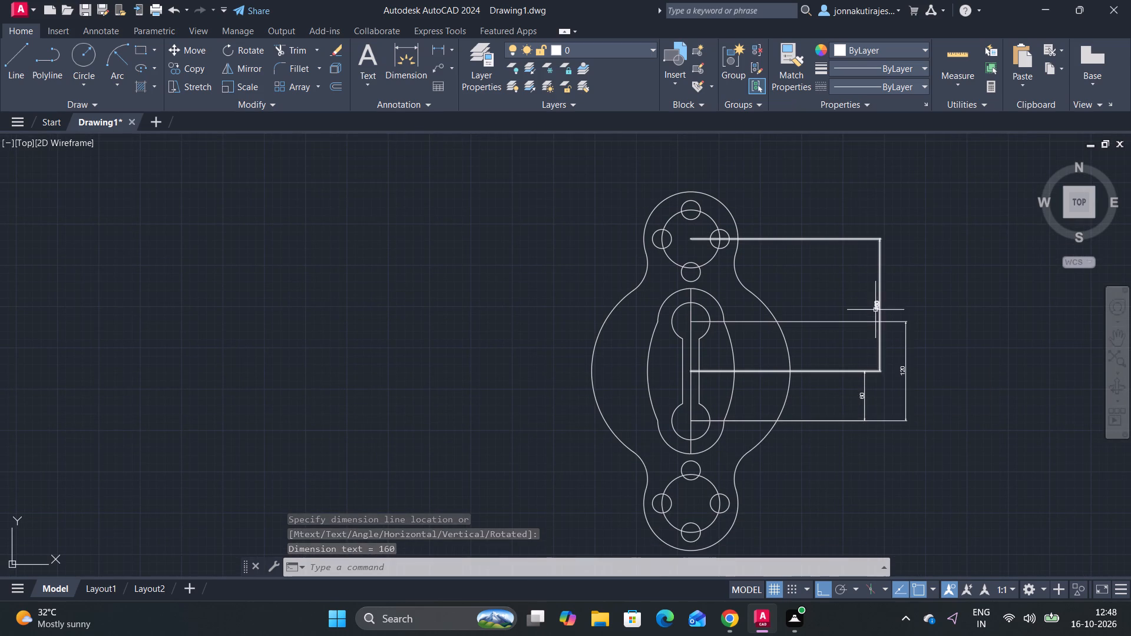
pyautogui.moveTo(871, 315); pyautogui.dragTo(794, 343, button='middle')
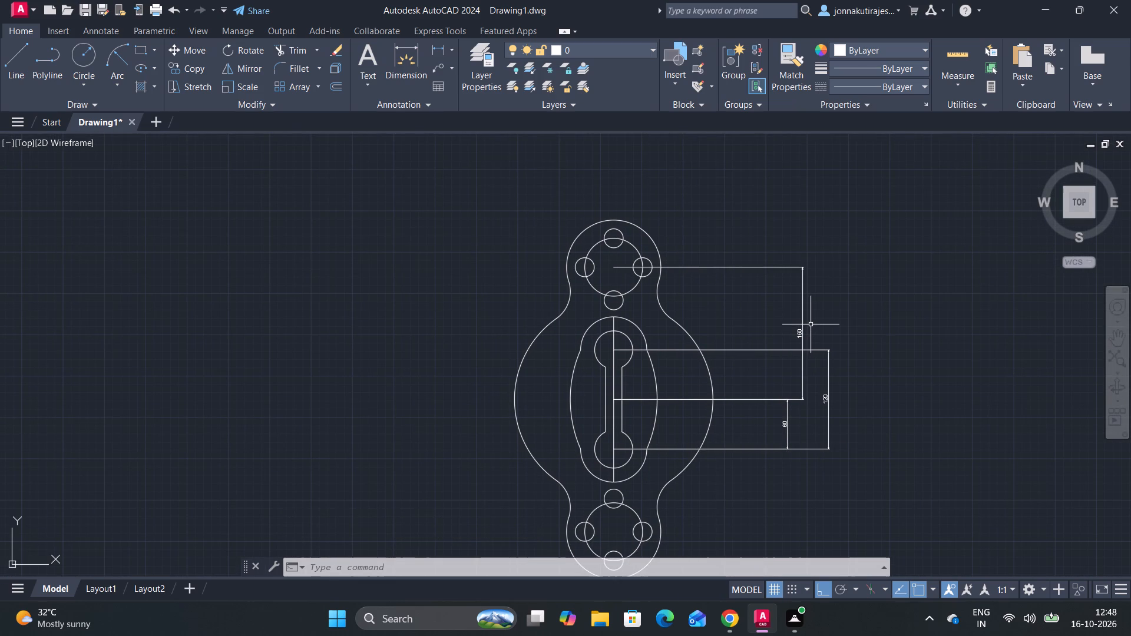
# Add a diameter dimension to the slot's lower circle, with its text outside the body at the lower right.
pyautogui.click(452, 48)
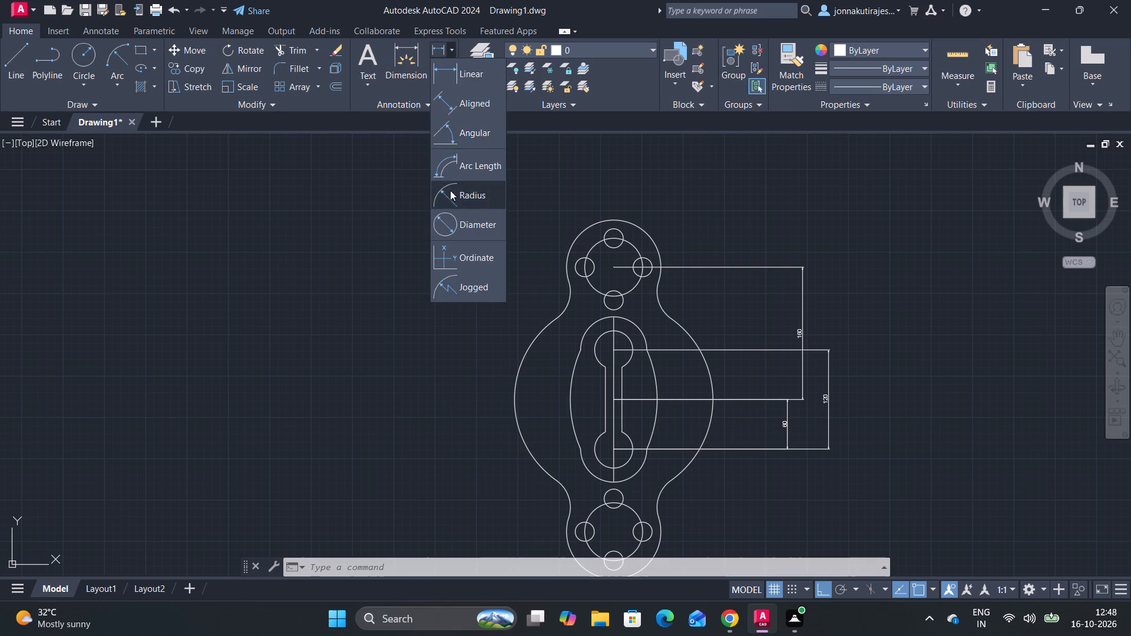
pyautogui.click(452, 217)
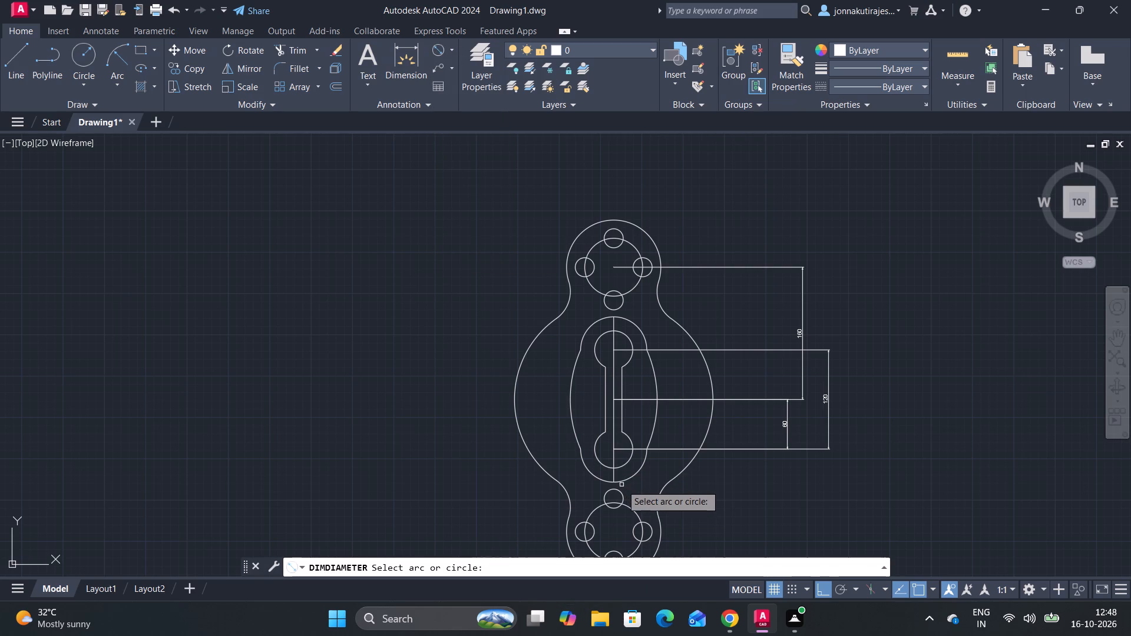
pyautogui.click(632, 456)
pyautogui.click(773, 503)
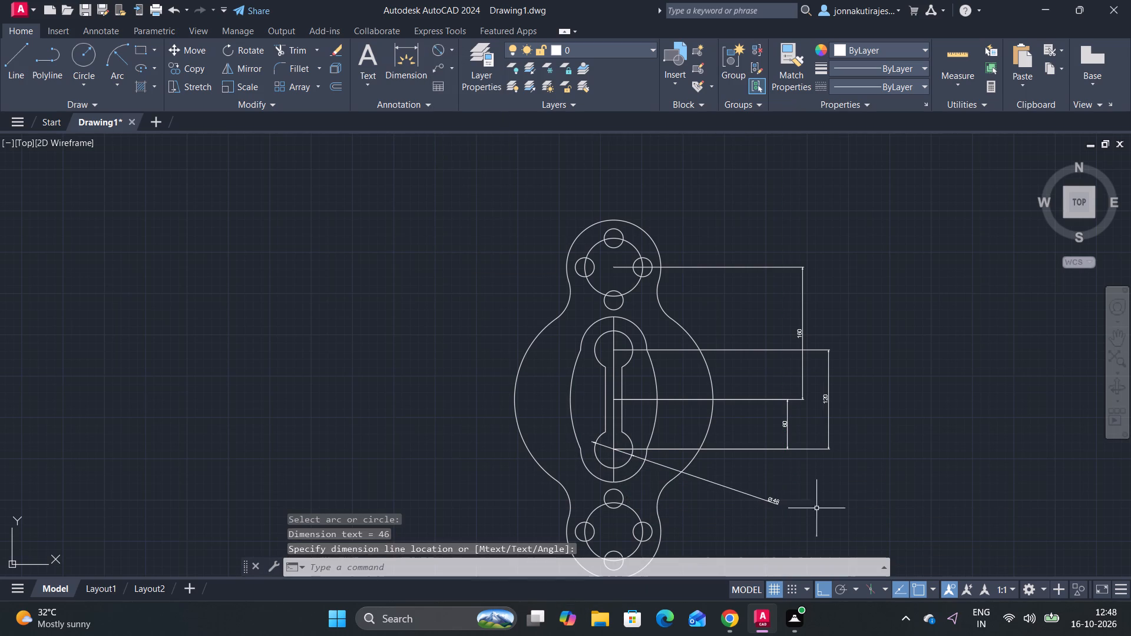
# Add a diameter dimension to the upper right fillet between the lobe and the body, placed close to the arc.
pyautogui.rightClick(919, 443)
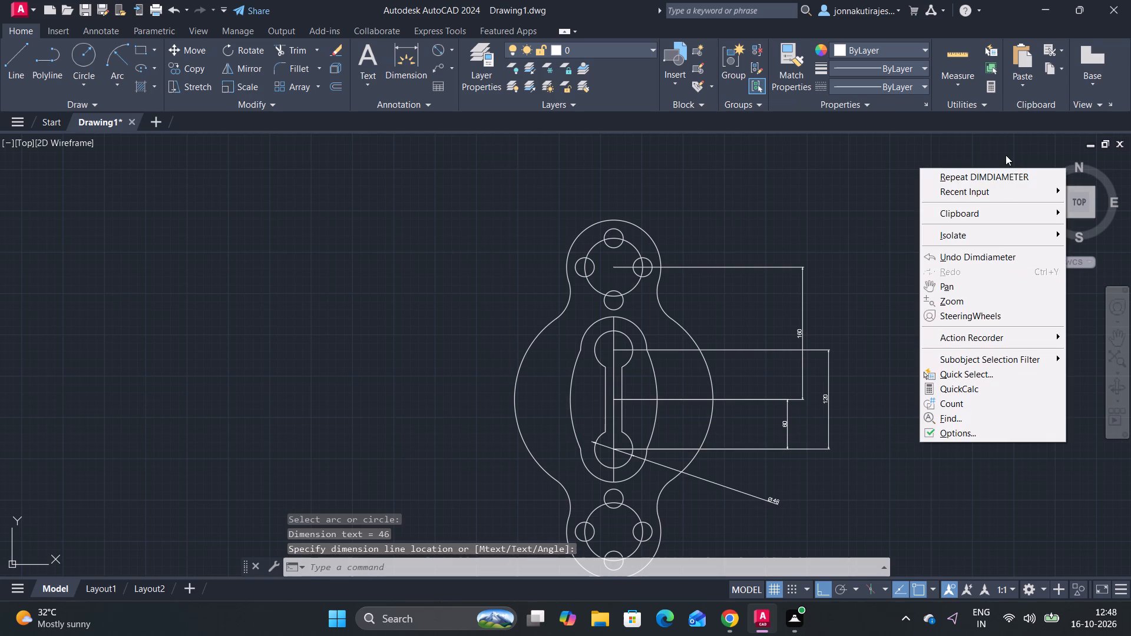
pyautogui.click(1010, 172)
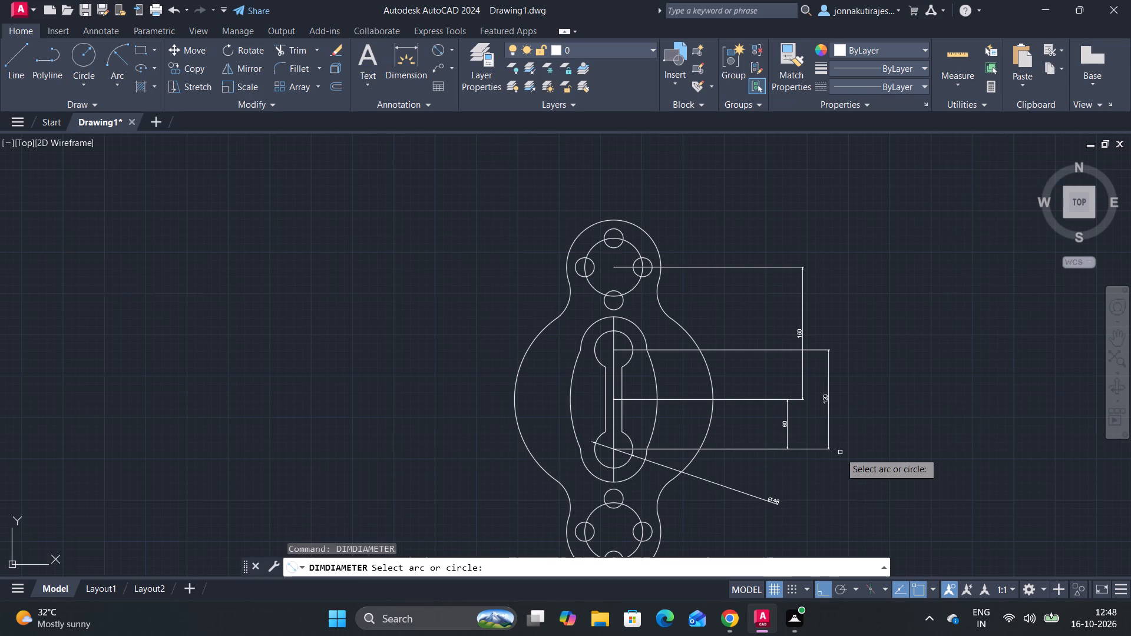
pyautogui.click(660, 302)
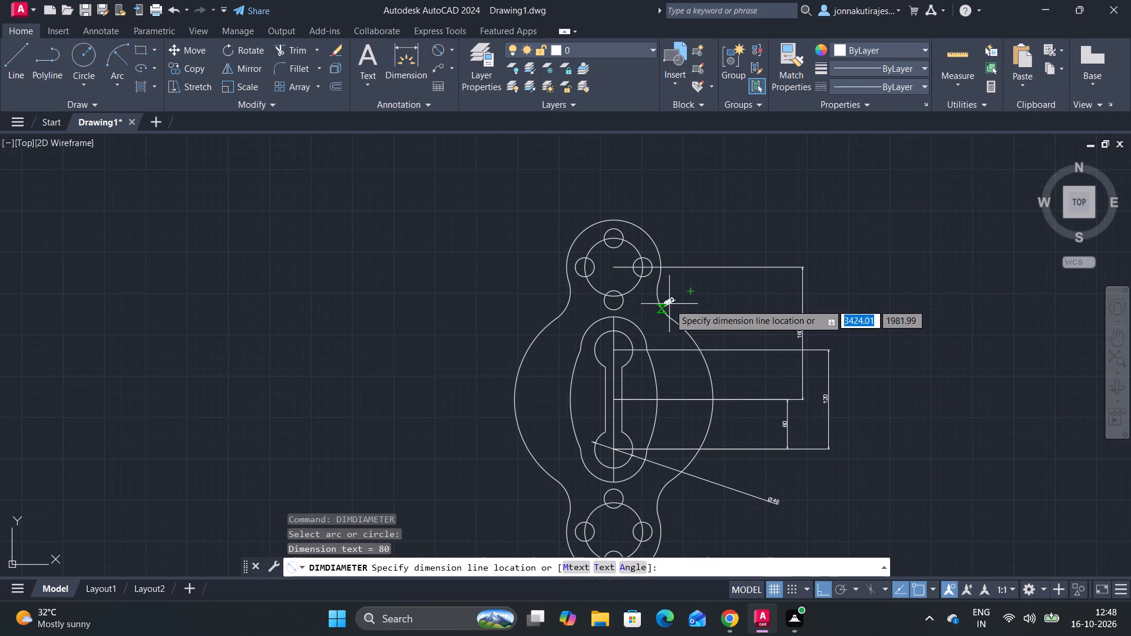
pyautogui.click(669, 304)
# Add a diameter dimension to the body's right outer arc, with its text outside the body at the upper right.
pyautogui.rightClick(719, 322)
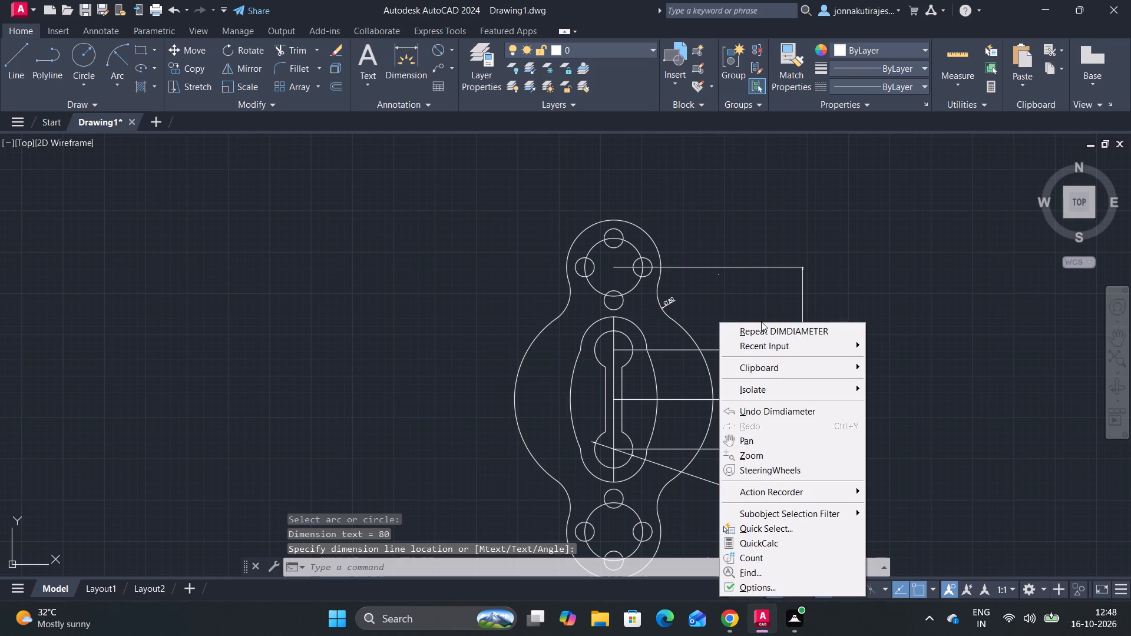
pyautogui.click(761, 327)
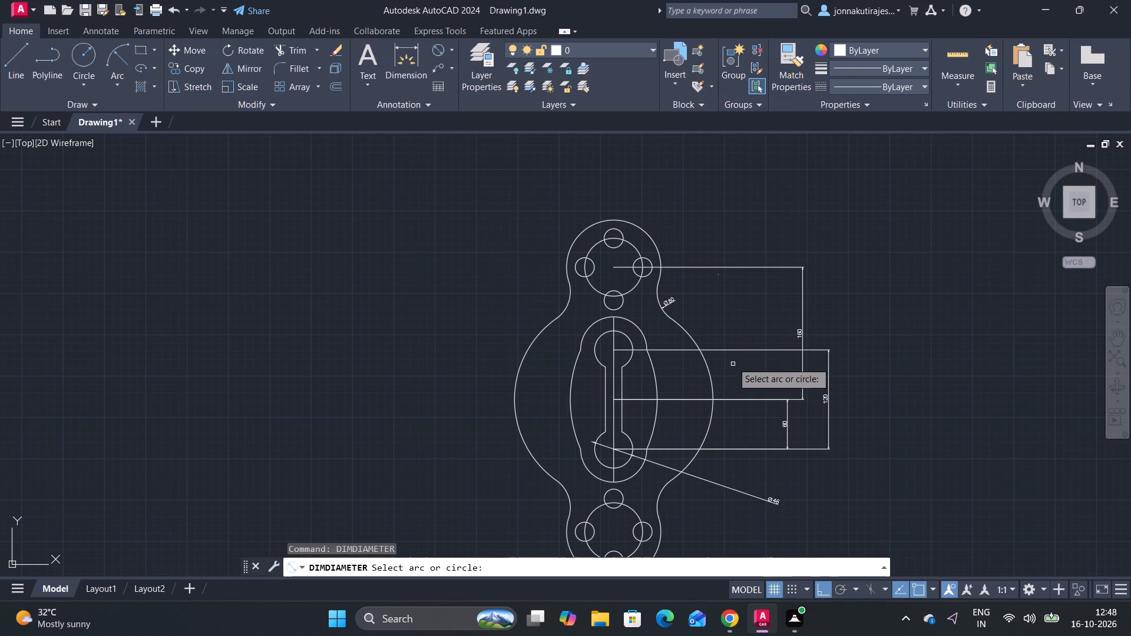
pyautogui.click(696, 342)
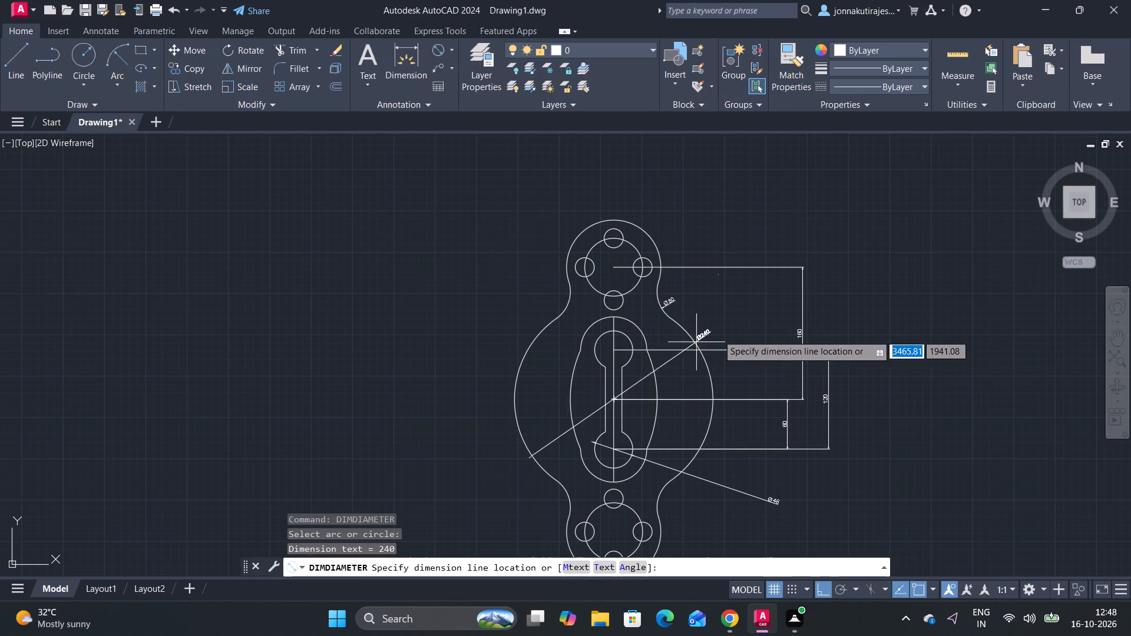
pyautogui.click(747, 324)
# Add a diameter dimension to the right side arc of the inner outline around the slot, with its text outside the body.
pyautogui.rightClick(963, 318)
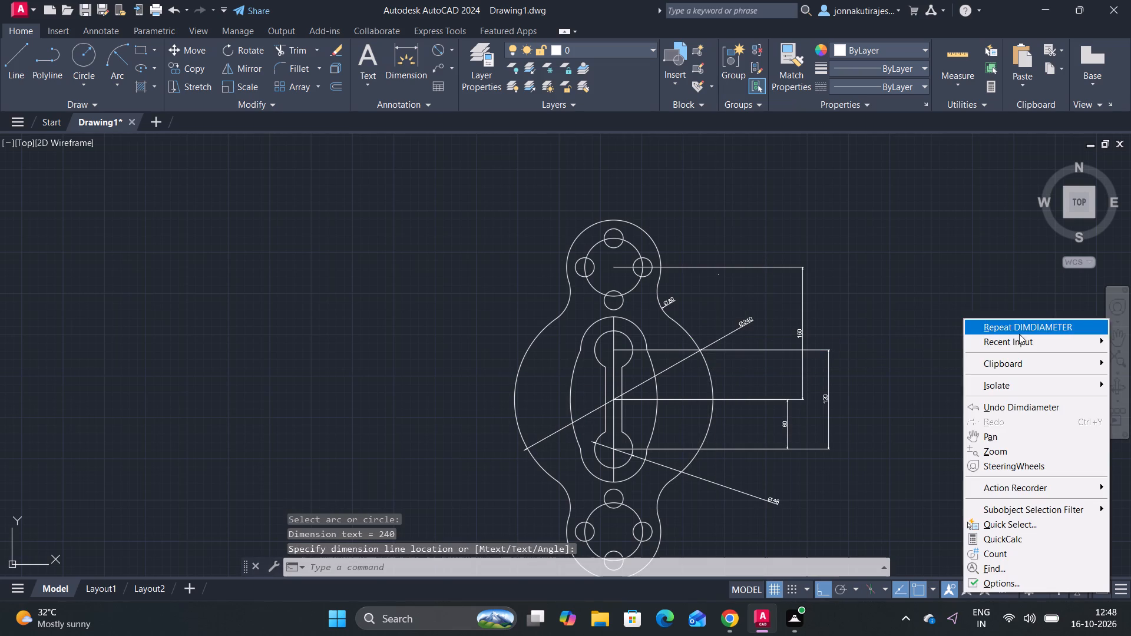
pyautogui.click(1028, 329)
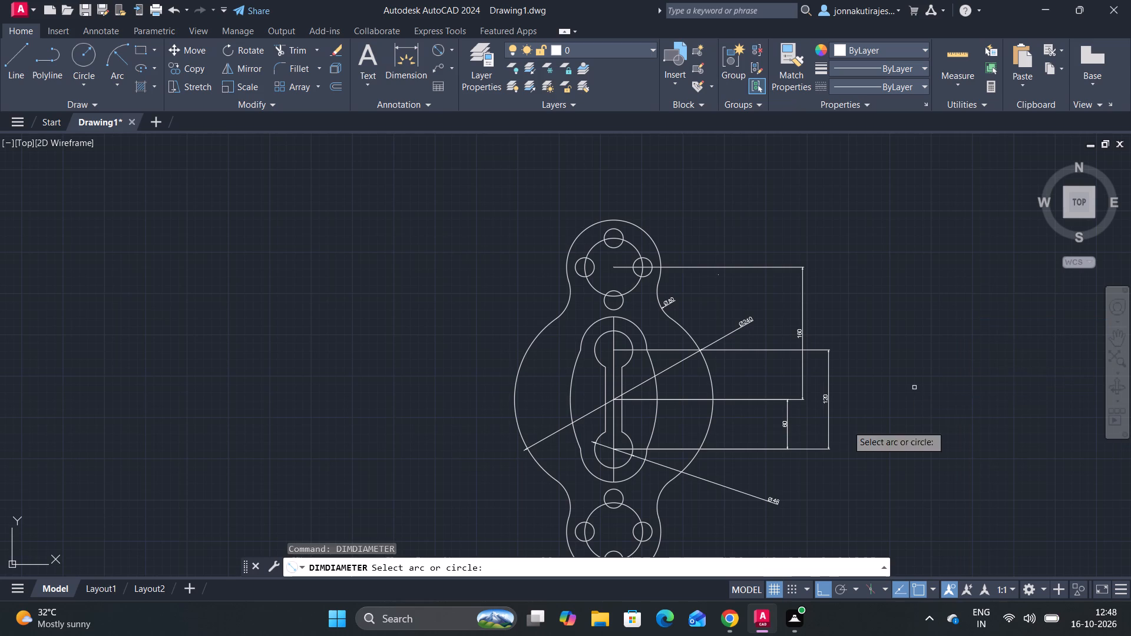
pyautogui.click(657, 385)
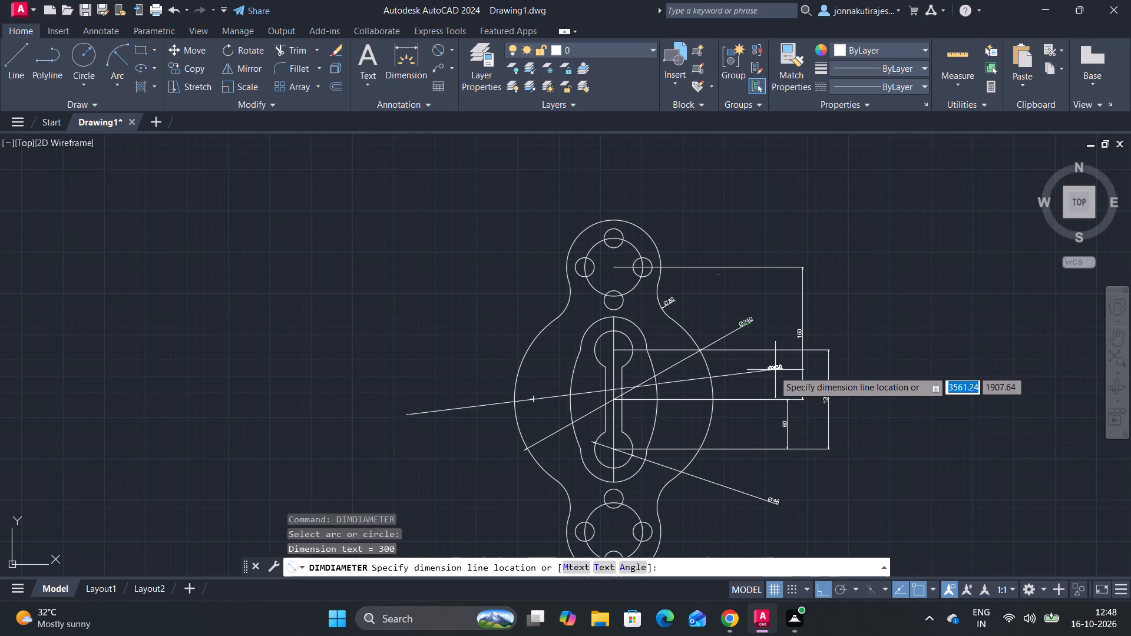
pyautogui.click(770, 371)
# Add a diameter dimension to the upper lobe's topmost small hole, with its text above and right of the lobe.
pyautogui.rightClick(913, 432)
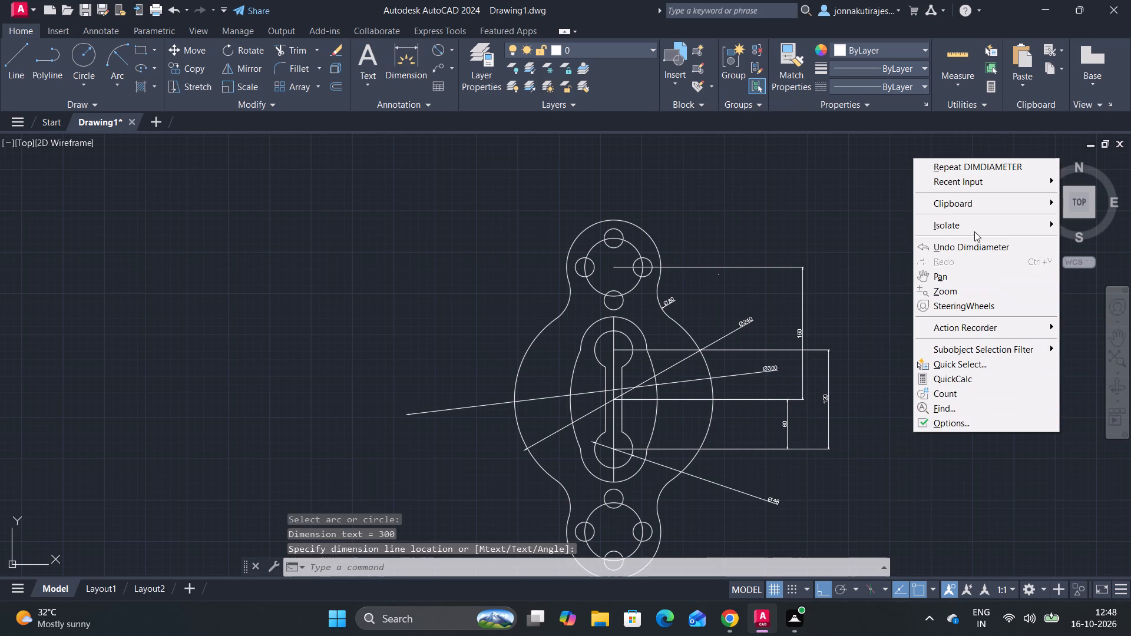
pyautogui.click(984, 163)
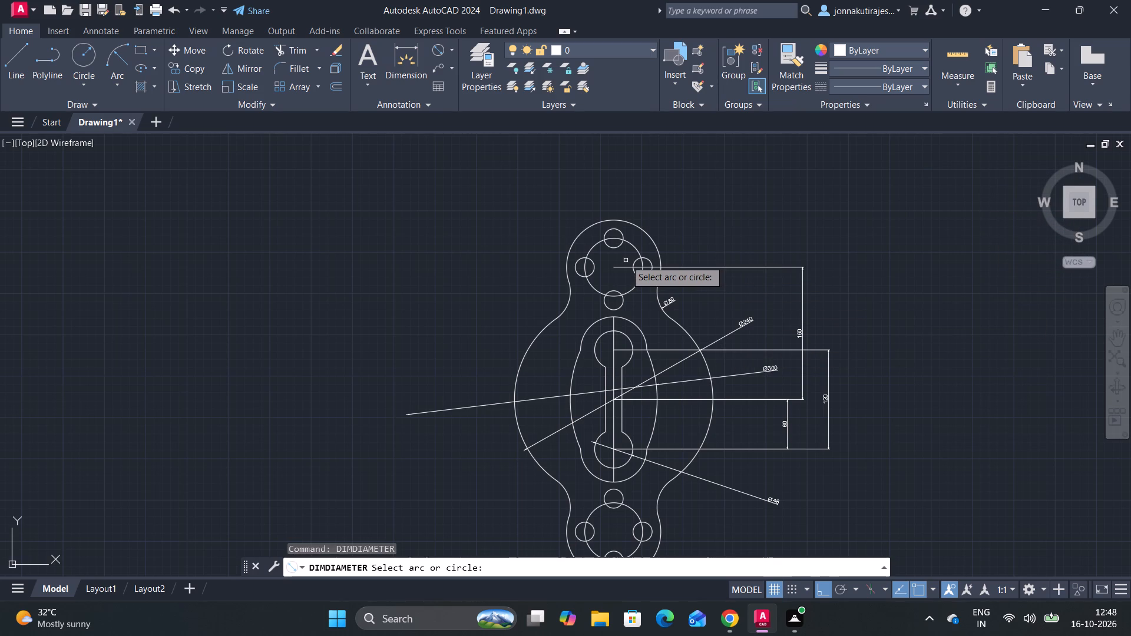
pyautogui.click(624, 237)
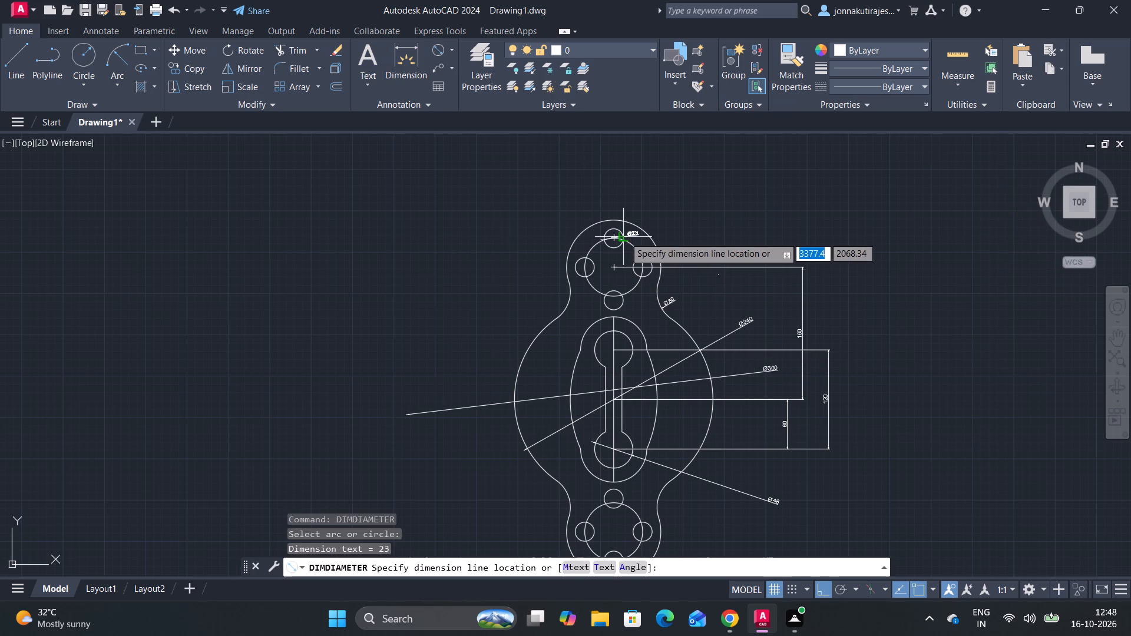
pyautogui.click(716, 198)
pyautogui.scroll(3, 718, 208)
pyautogui.scroll(-5, 718, 208)
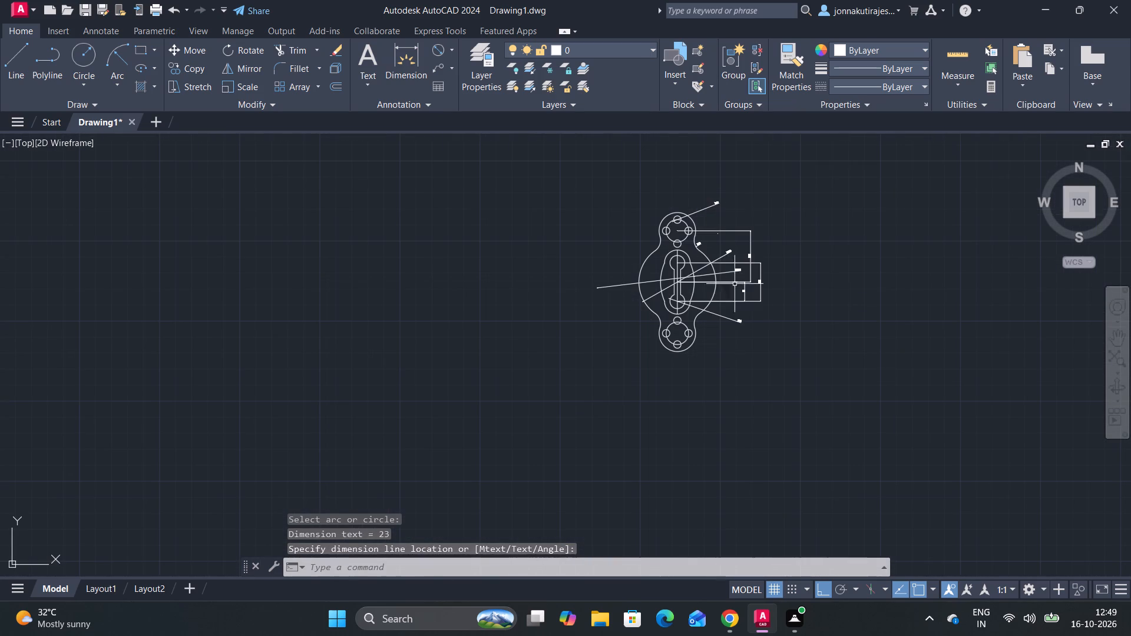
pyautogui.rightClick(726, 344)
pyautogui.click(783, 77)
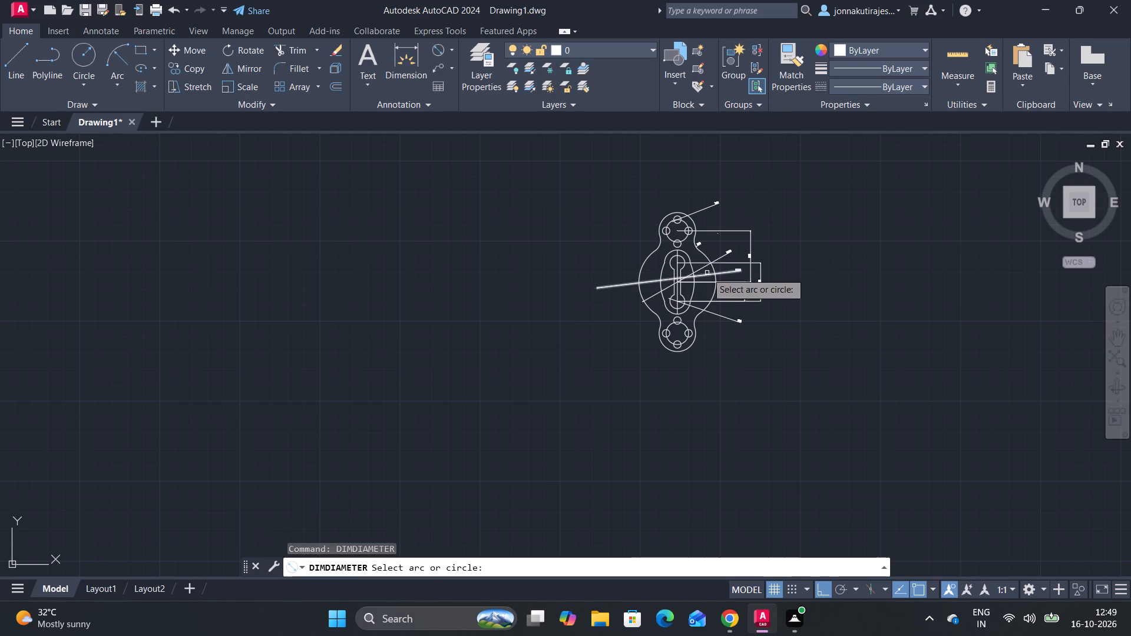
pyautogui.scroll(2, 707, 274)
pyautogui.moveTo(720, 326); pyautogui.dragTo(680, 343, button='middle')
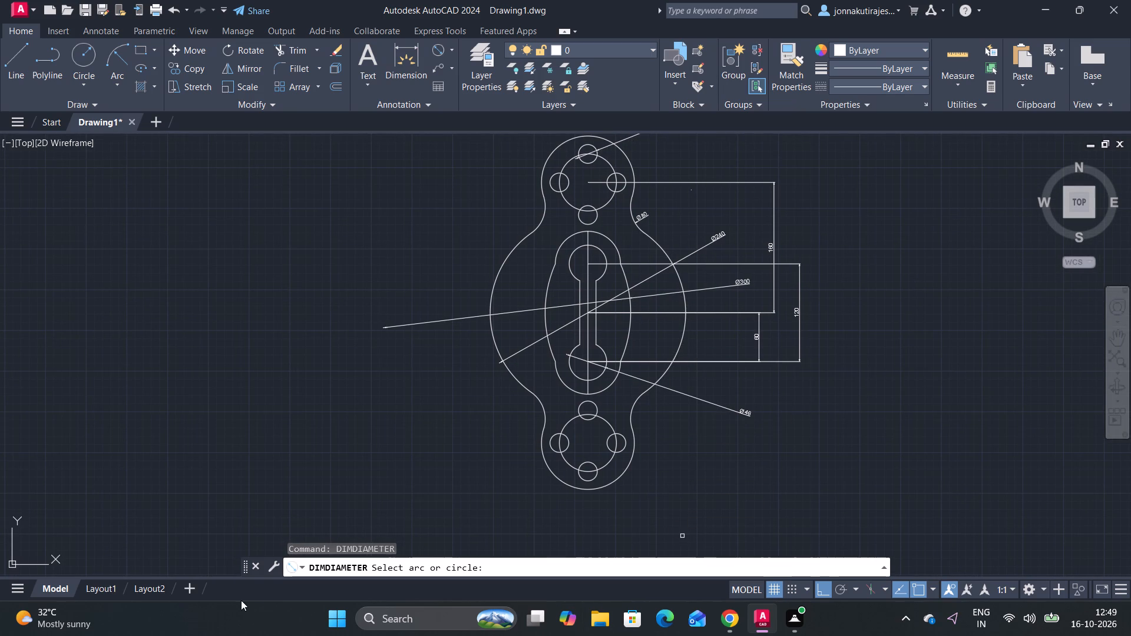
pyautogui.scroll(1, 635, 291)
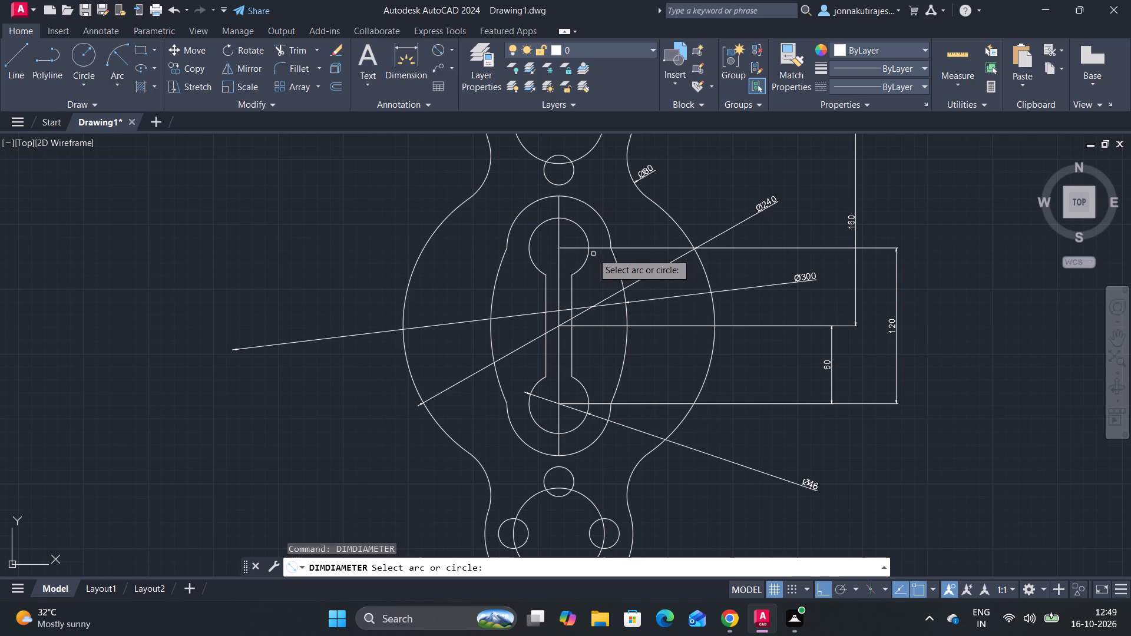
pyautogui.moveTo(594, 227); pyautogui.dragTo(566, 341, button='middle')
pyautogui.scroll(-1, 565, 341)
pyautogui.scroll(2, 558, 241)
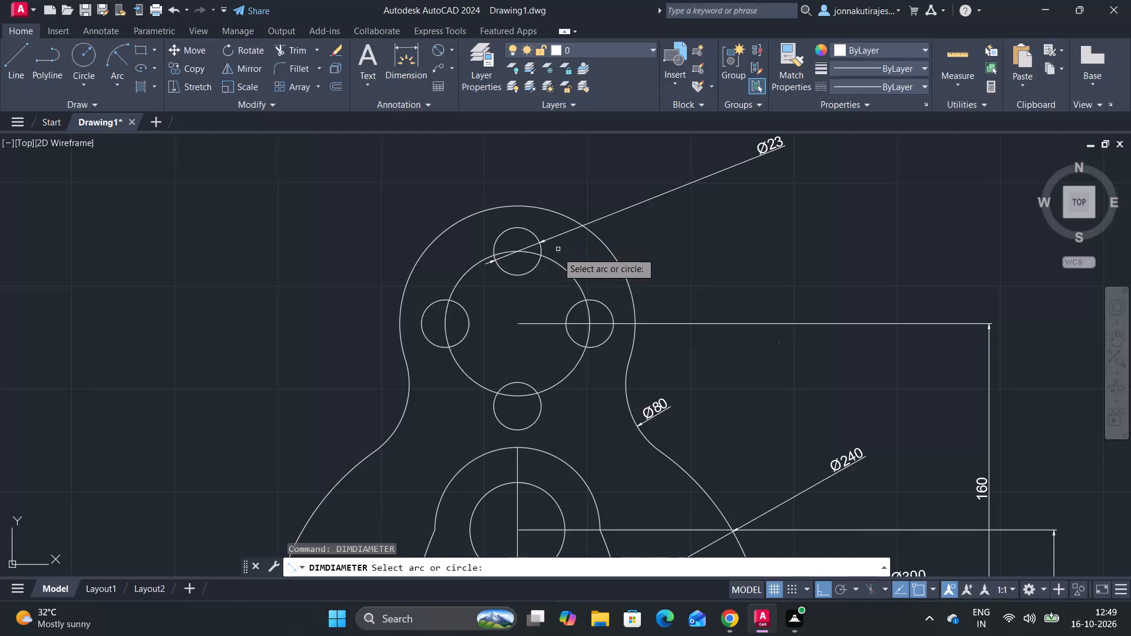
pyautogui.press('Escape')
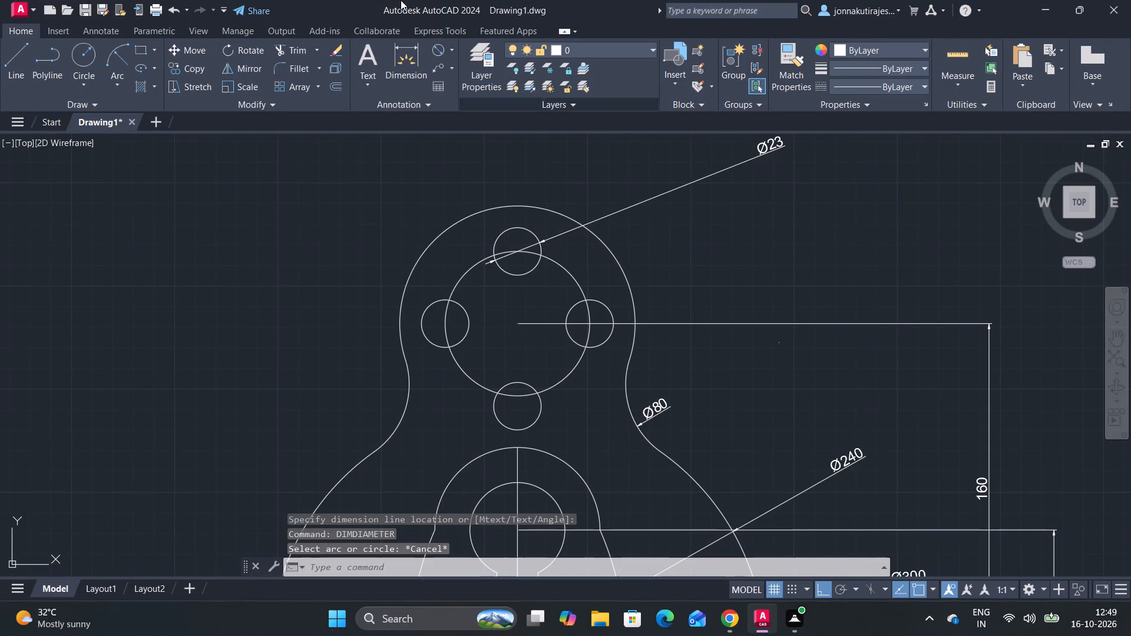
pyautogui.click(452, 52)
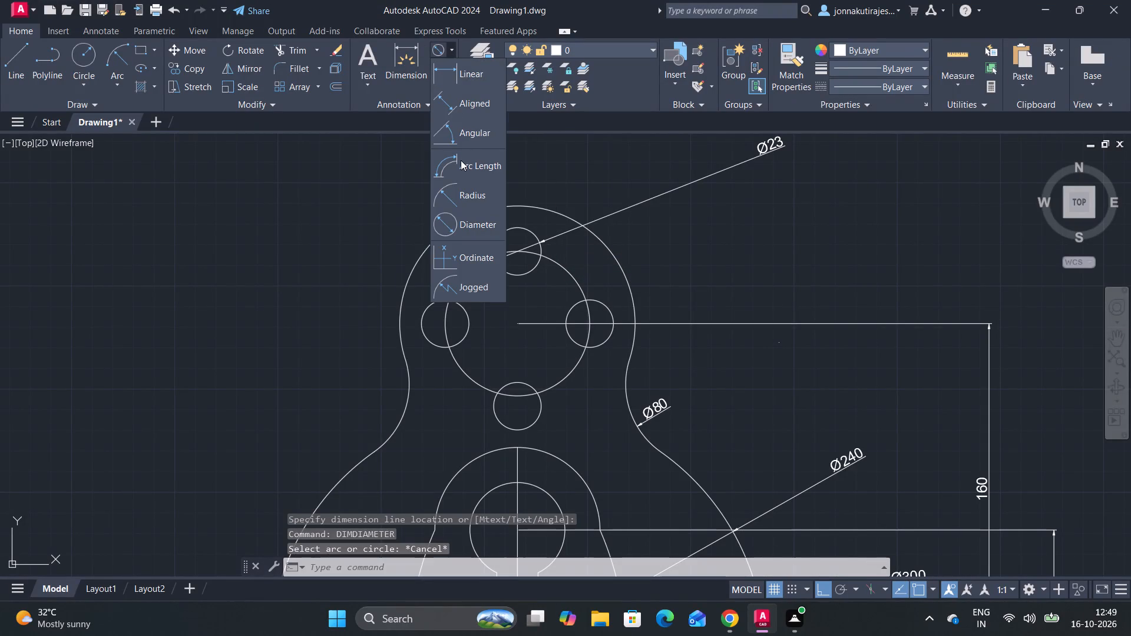
# Delete the diameter dimensions of the body's right outer arc and the upper right fillet between lobe and body.
pyautogui.click(658, 402)
pyautogui.click(855, 455)
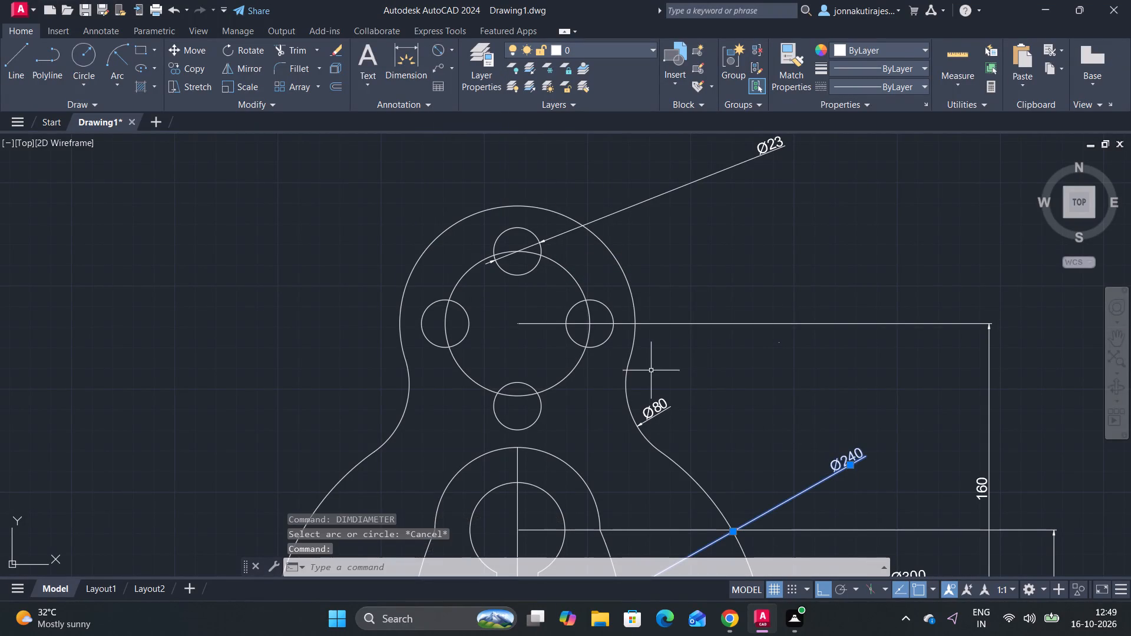
pyautogui.click(659, 404)
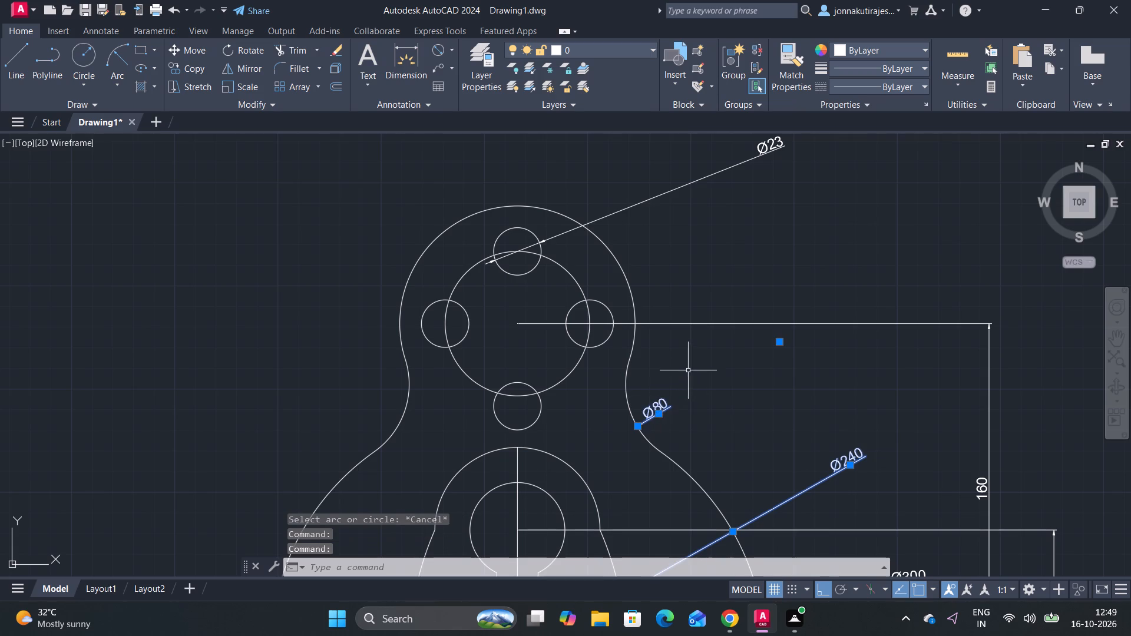
pyautogui.press('Delete')
# Add a radius dimension to the upper right fillet between the lobe and the body, with its text close to the arc.
pyautogui.click(451, 43)
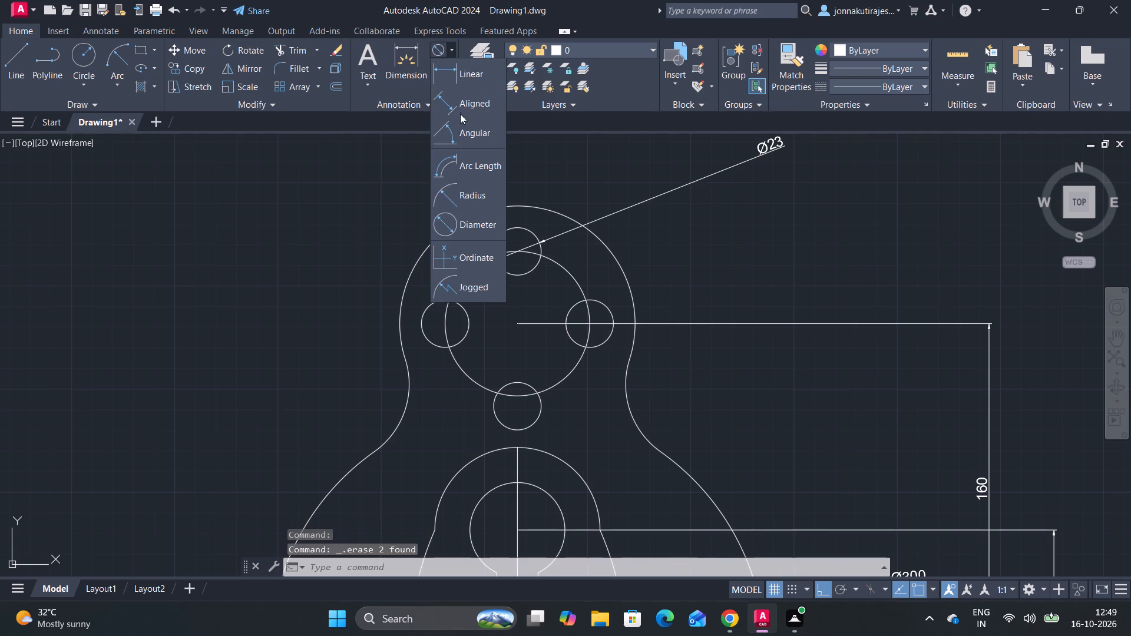
pyautogui.click(462, 198)
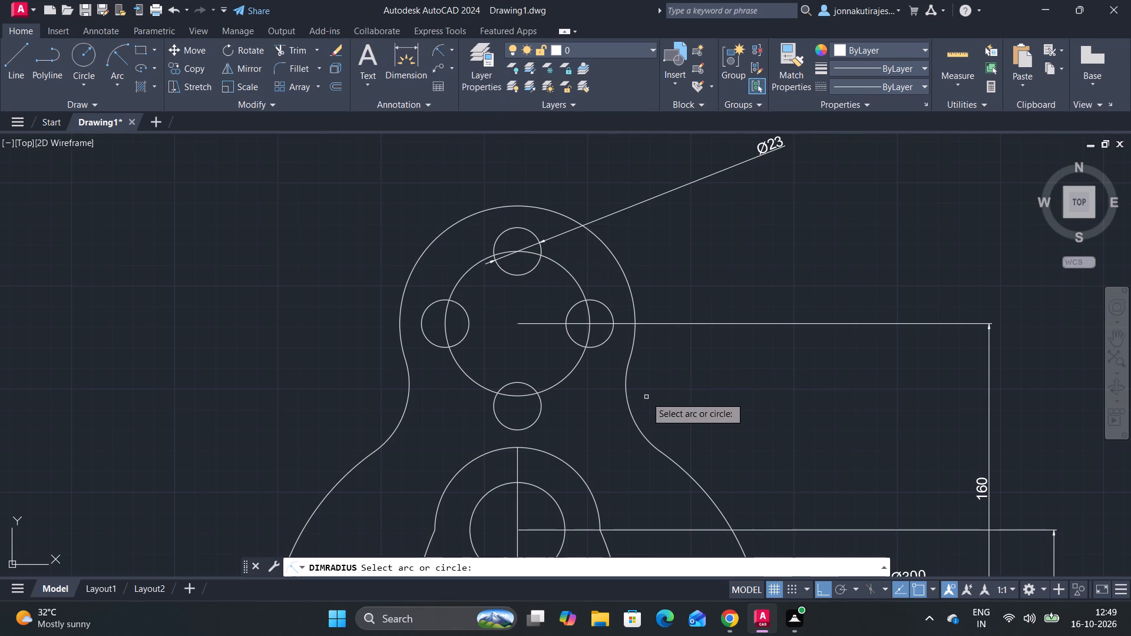
pyautogui.click(627, 404)
pyautogui.click(673, 393)
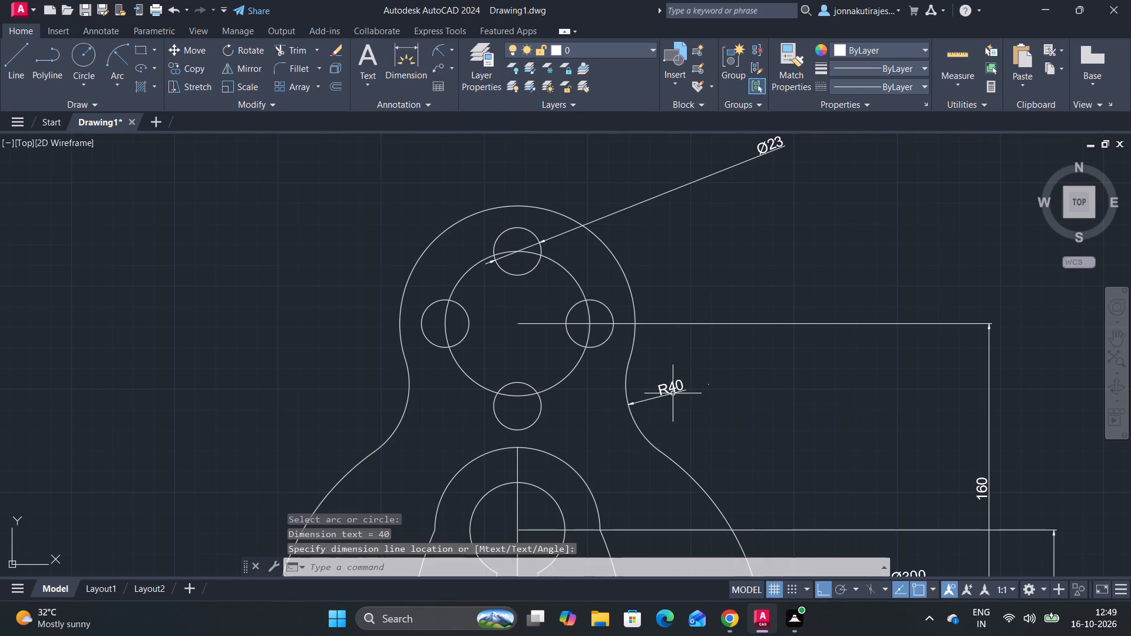
# Add a radius dimension to the body's right outer arc, with its text outside the body at the upper right.
pyautogui.moveTo(762, 408); pyautogui.dragTo(792, 296, button='middle')
pyautogui.rightClick(829, 328)
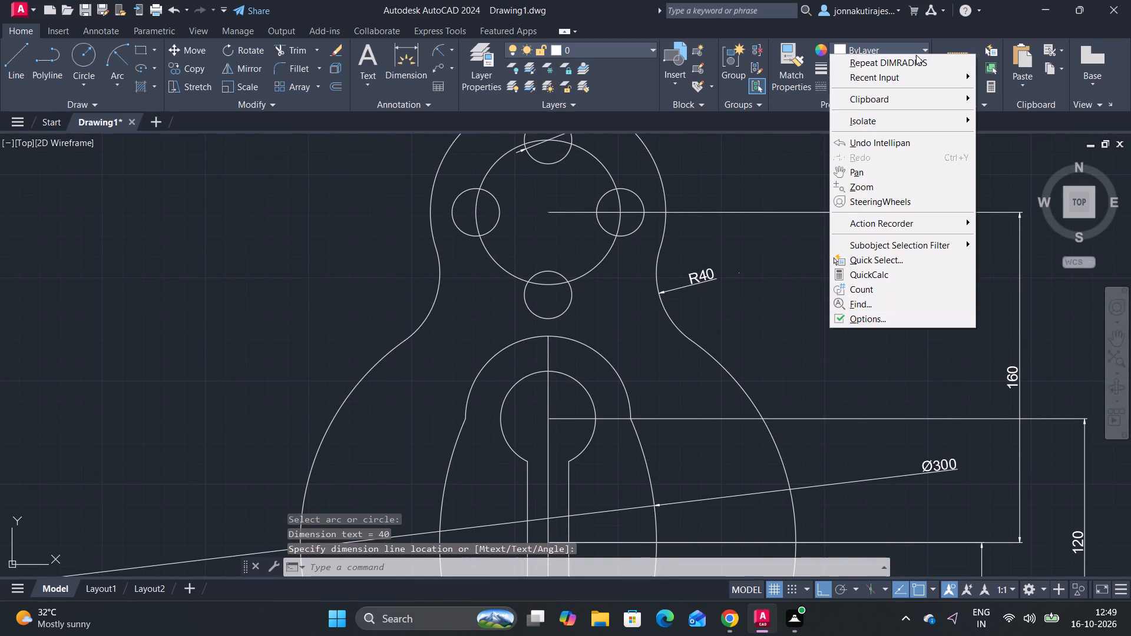
pyautogui.click(916, 55)
pyautogui.click(913, 59)
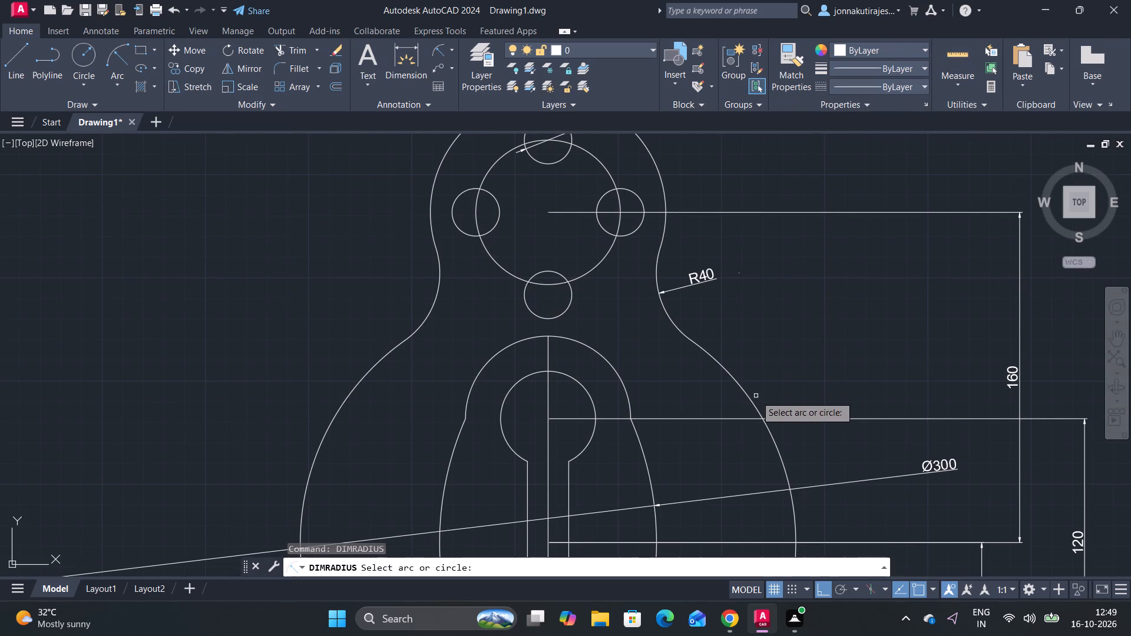
pyautogui.click(753, 406)
pyautogui.click(875, 342)
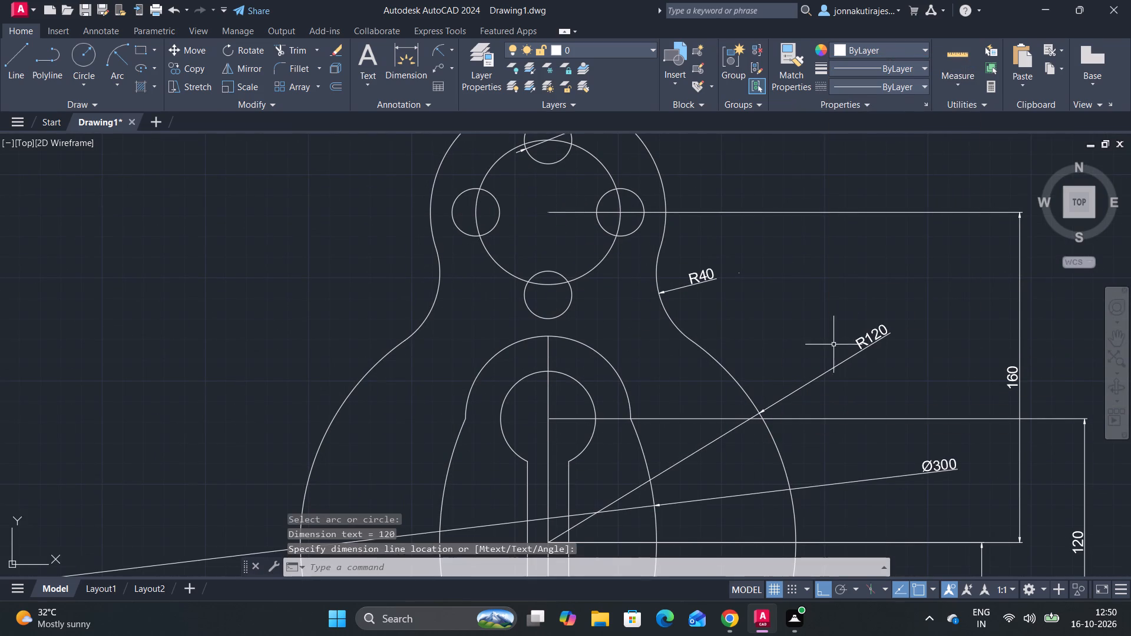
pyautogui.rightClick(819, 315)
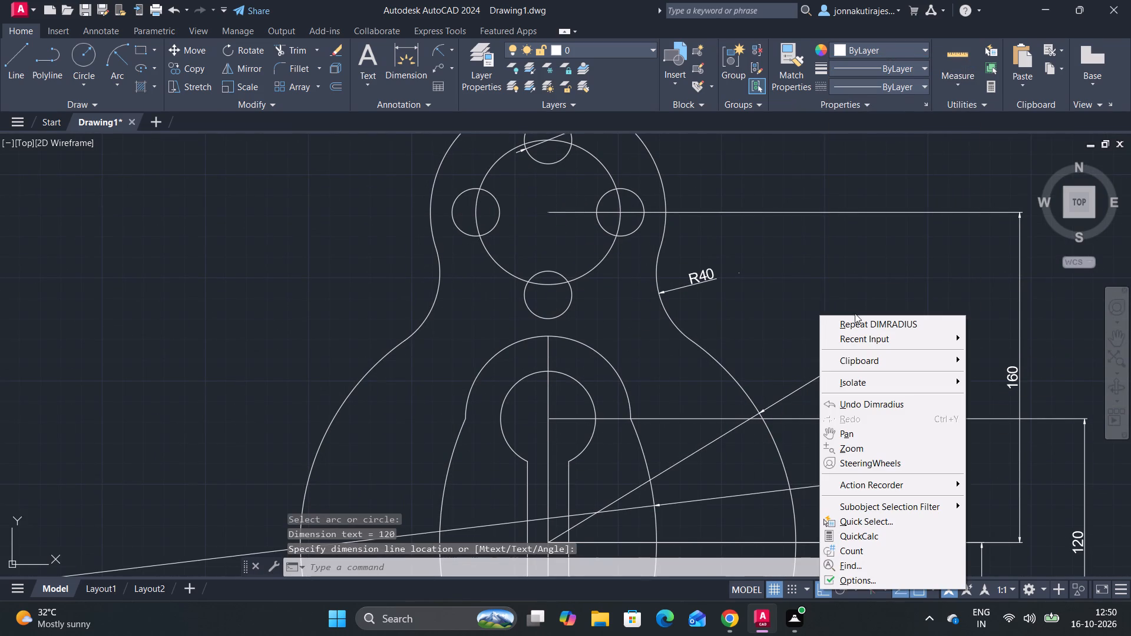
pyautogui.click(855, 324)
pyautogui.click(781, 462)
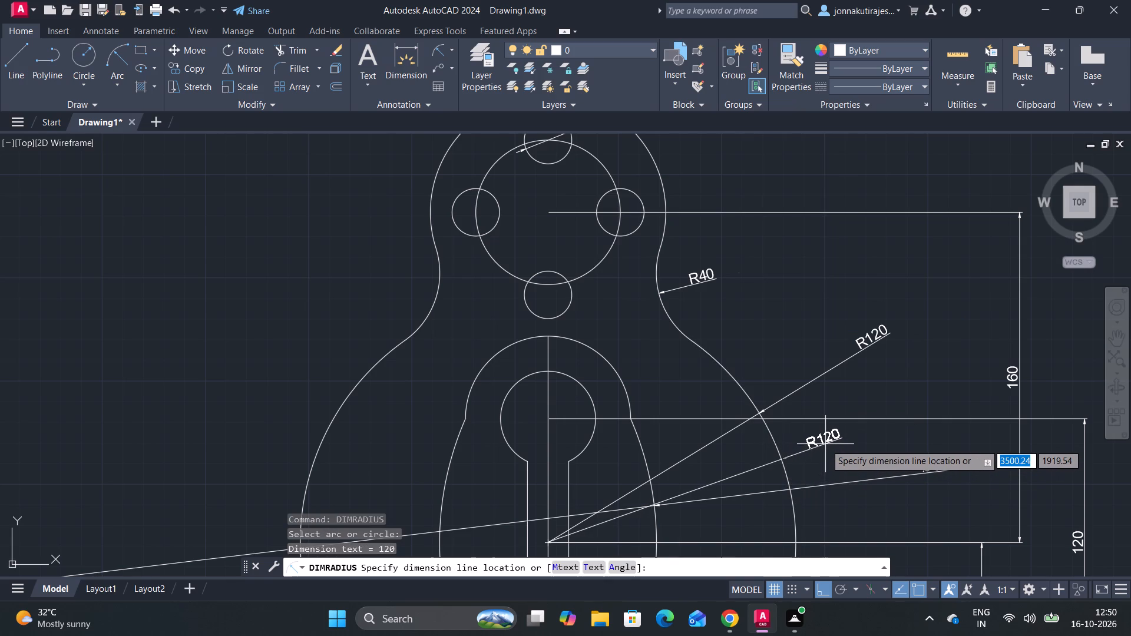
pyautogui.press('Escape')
# Add a radius dimension to the right side arc of the inner outline, with its text outside the body near the outer arc's radius dimension.
pyautogui.rightClick(833, 426)
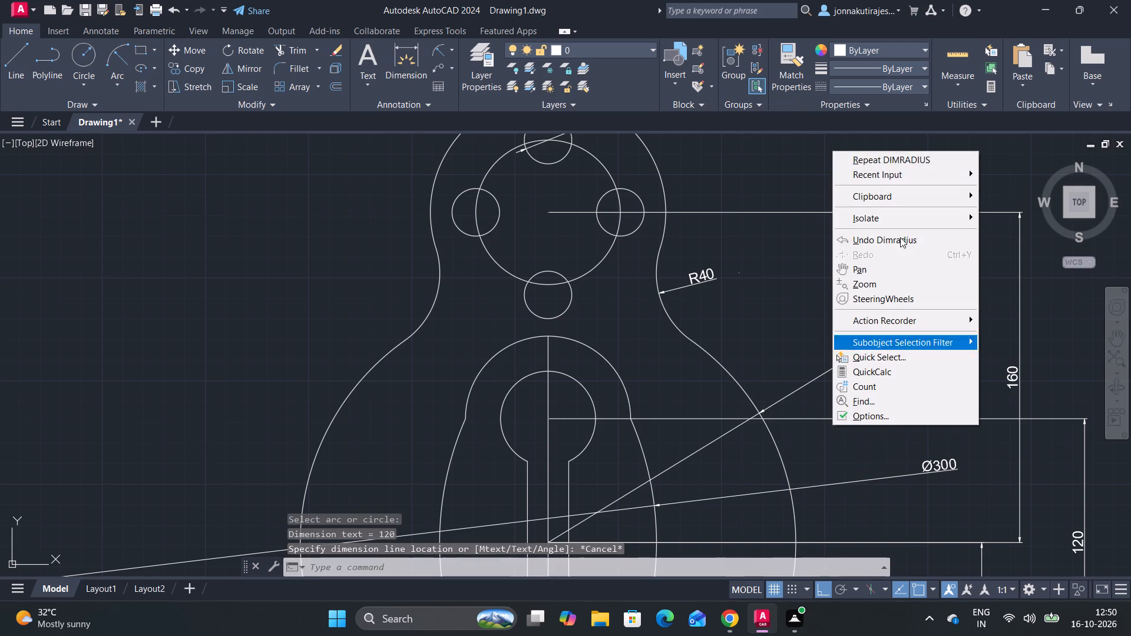
pyautogui.click(877, 156)
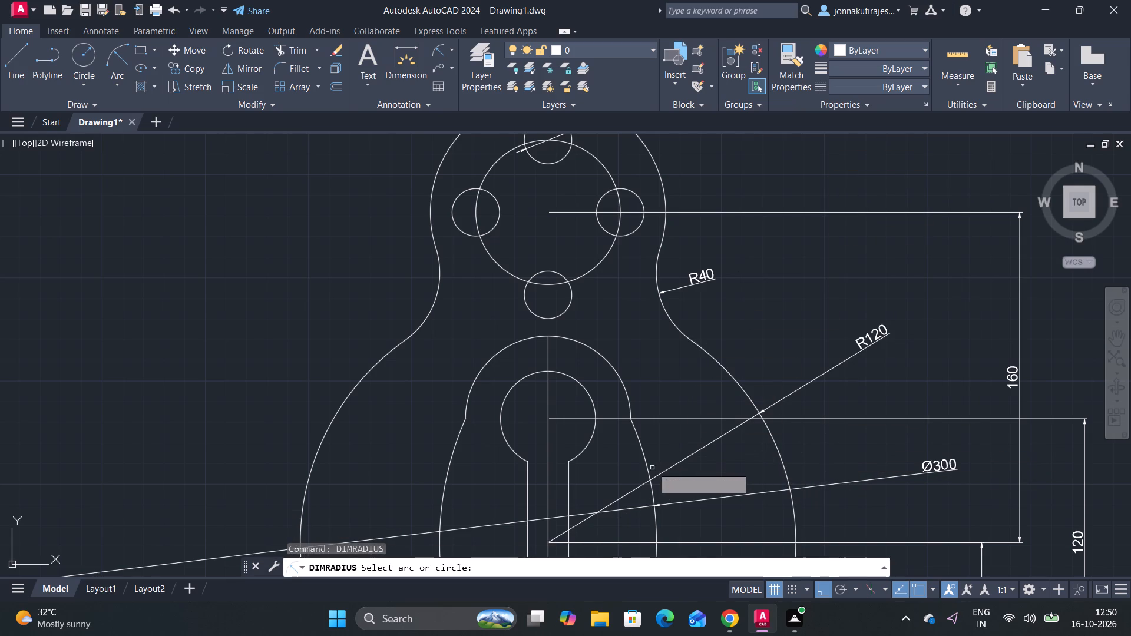
pyautogui.click(647, 466)
pyautogui.click(825, 360)
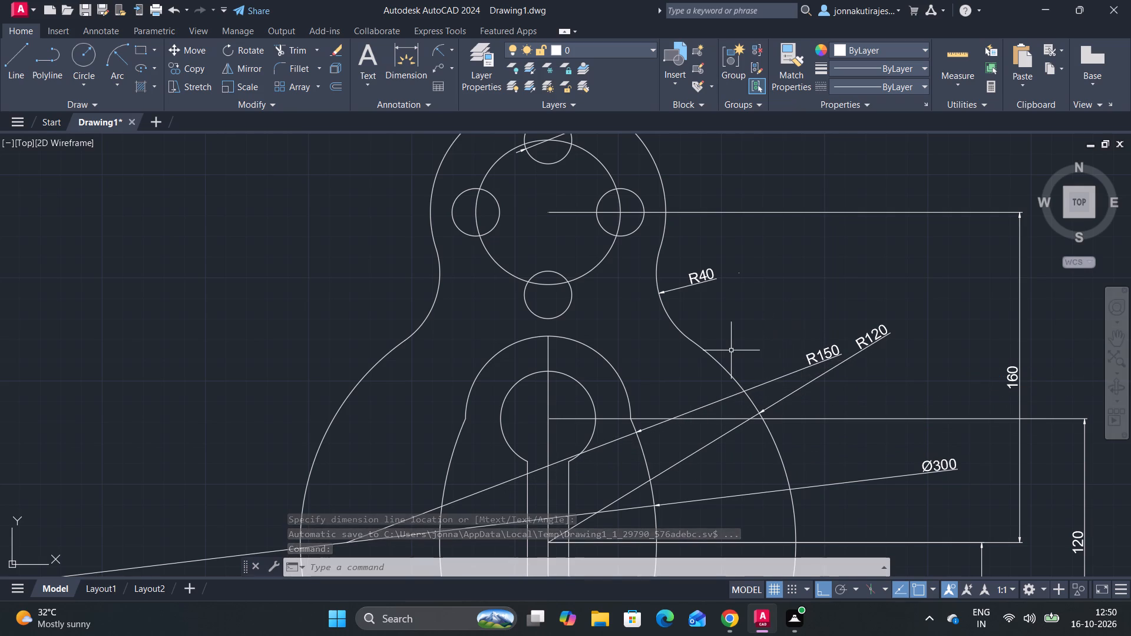
# Examine the whole part and its upper lobe for features that still lack dimensions.
pyautogui.scroll(-2, 731, 350)
pyautogui.scroll(1, 717, 322)
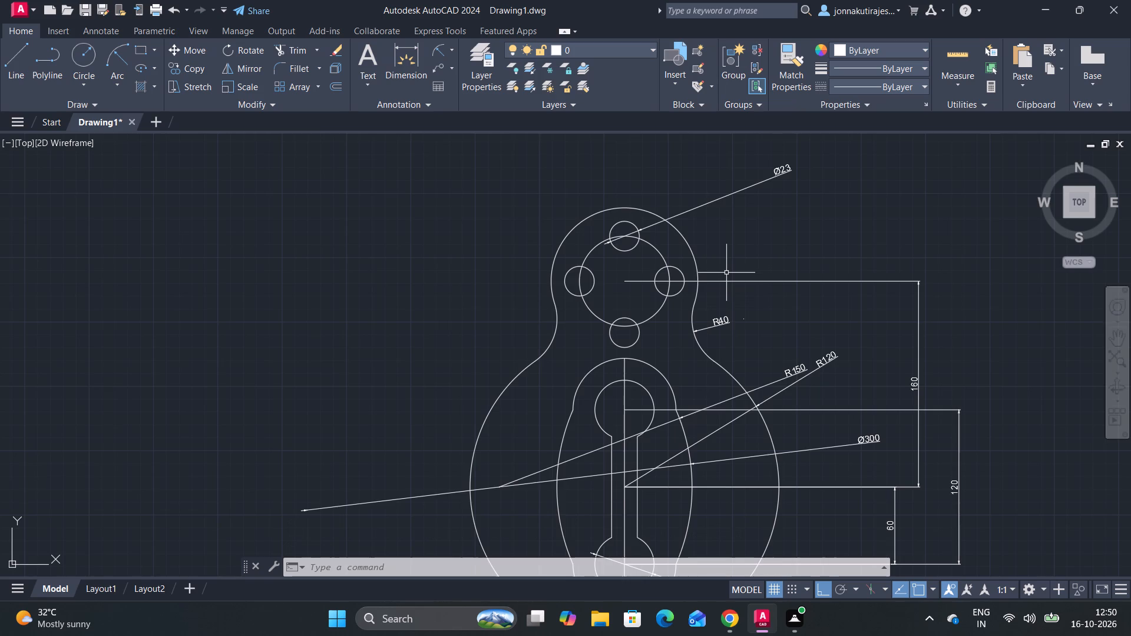
pyautogui.scroll(-1, 726, 273)
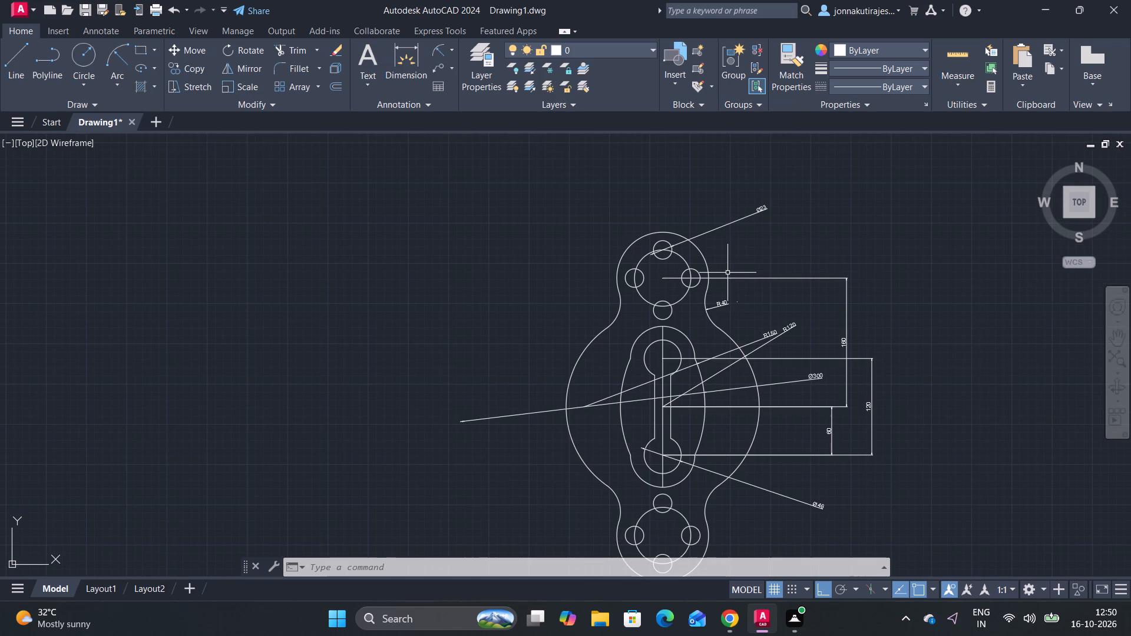
pyautogui.scroll(1, 728, 273)
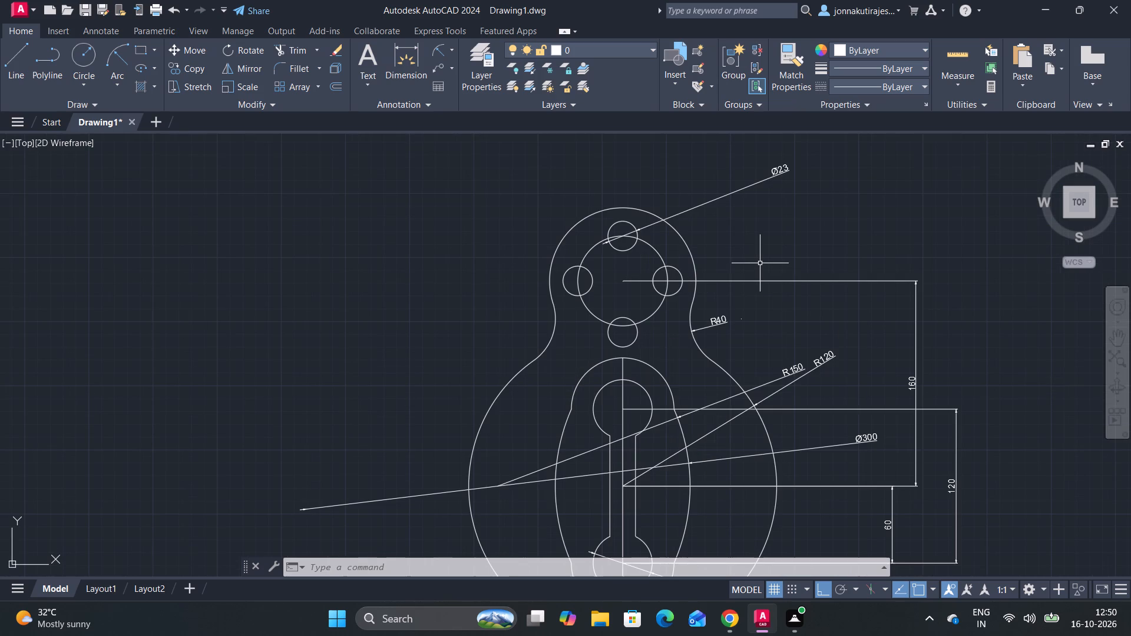
pyautogui.scroll(-1, 760, 263)
pyautogui.moveTo(755, 261); pyautogui.dragTo(737, 263, button='middle')
pyautogui.scroll(2, 713, 279)
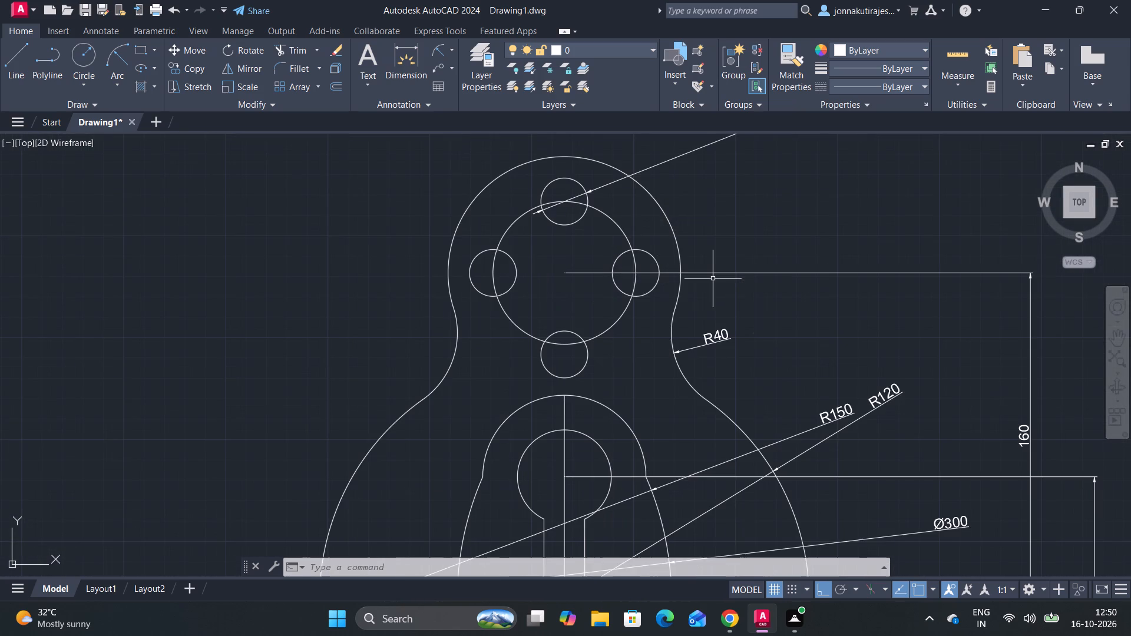
pyautogui.scroll(-2, 737, 287)
pyautogui.moveTo(737, 284); pyautogui.dragTo(681, 311, button='middle')
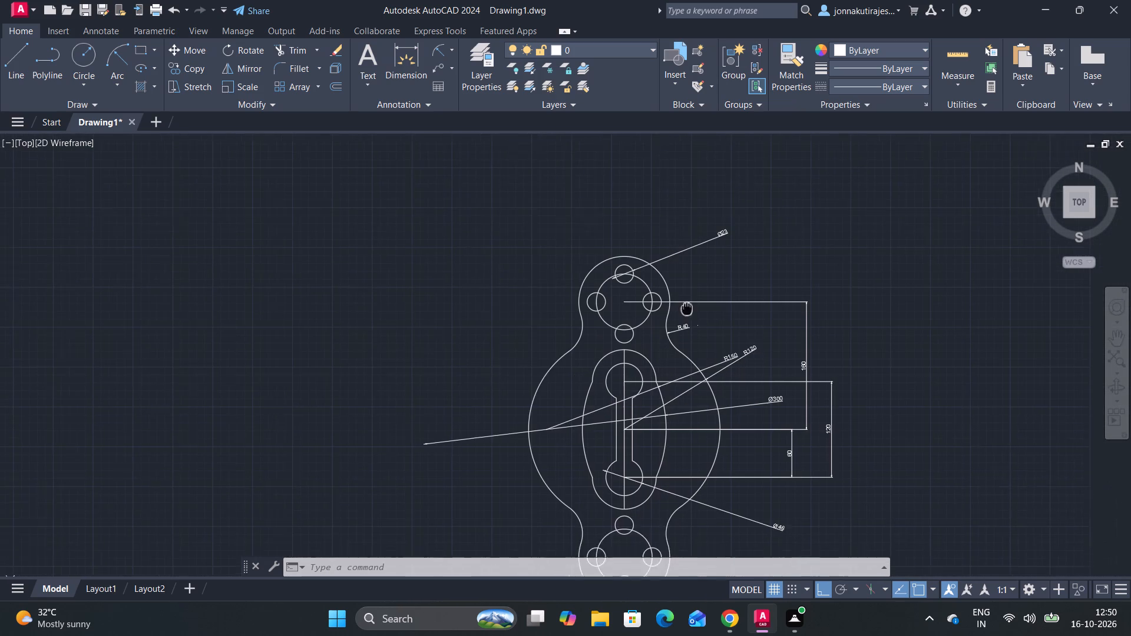
pyautogui.moveTo(681, 311); pyautogui.dragTo(680, 312, button='middle')
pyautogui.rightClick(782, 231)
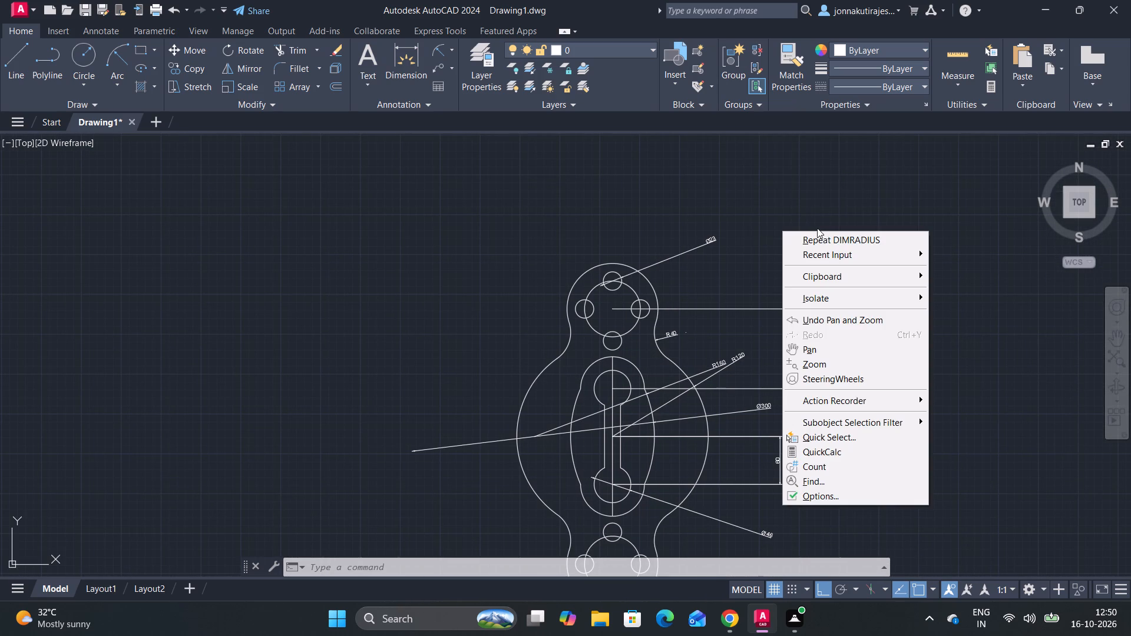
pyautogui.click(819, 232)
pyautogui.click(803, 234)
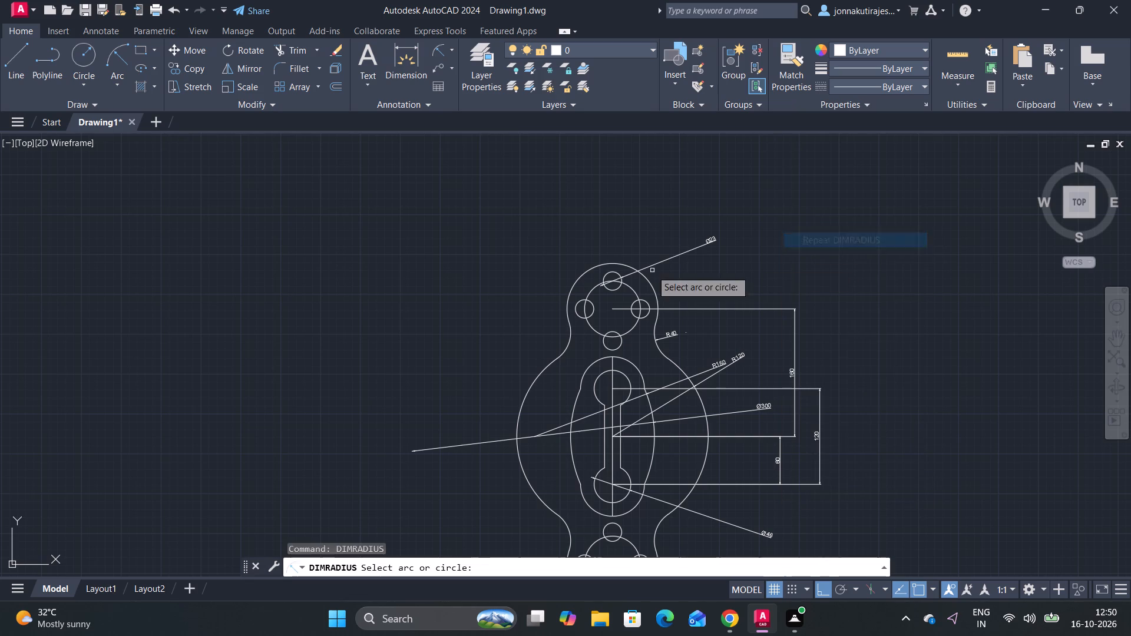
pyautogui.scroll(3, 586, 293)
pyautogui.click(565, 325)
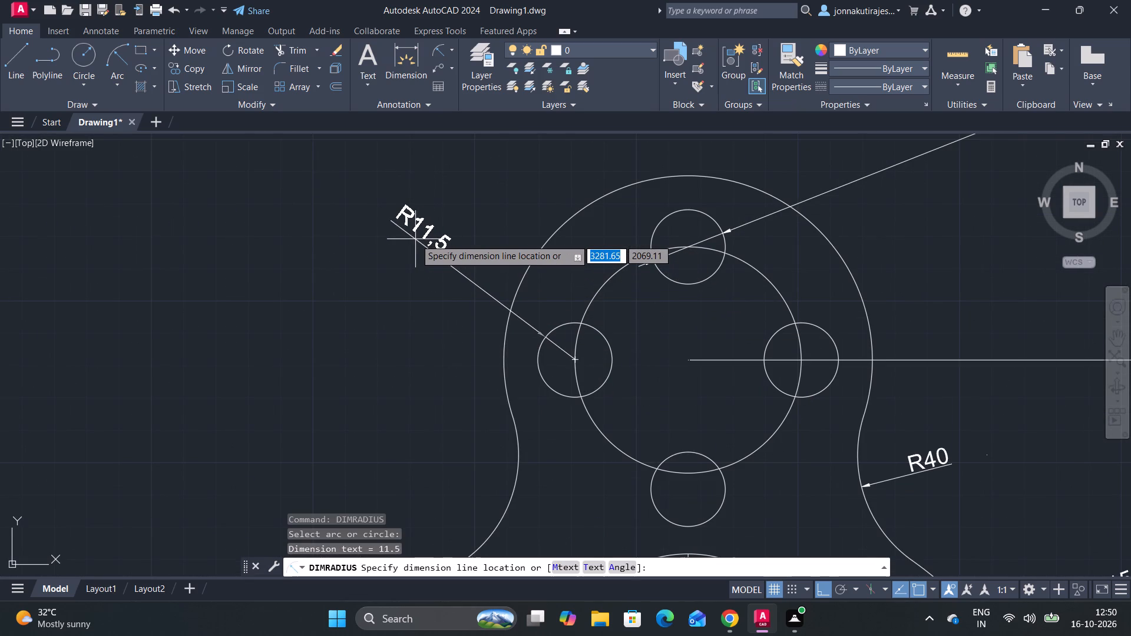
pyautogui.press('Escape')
# Add a radius dimension to the upper lobe's hole-centre circle, with its text outside the lobe at the upper left.
pyautogui.rightClick(405, 271)
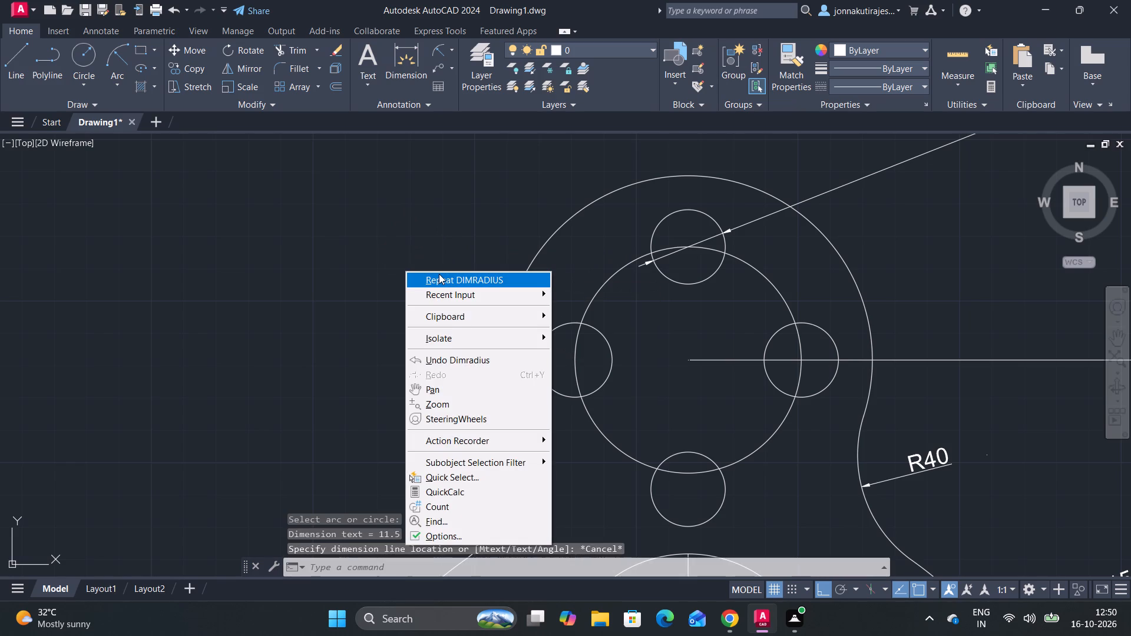
pyautogui.click(439, 274)
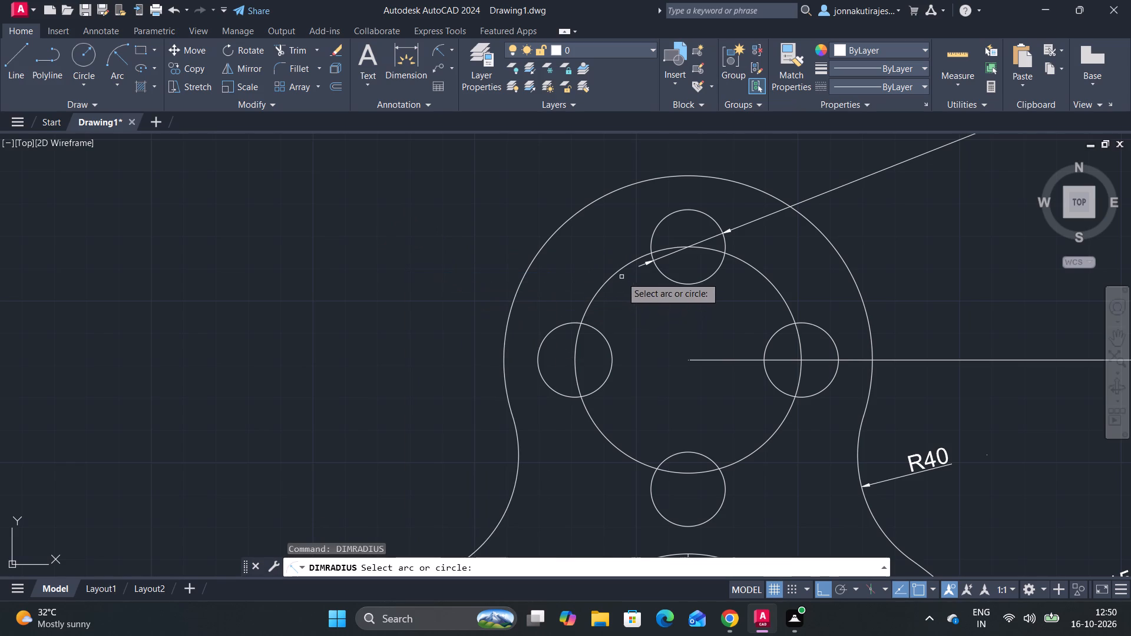
pyautogui.click(617, 272)
pyautogui.click(458, 187)
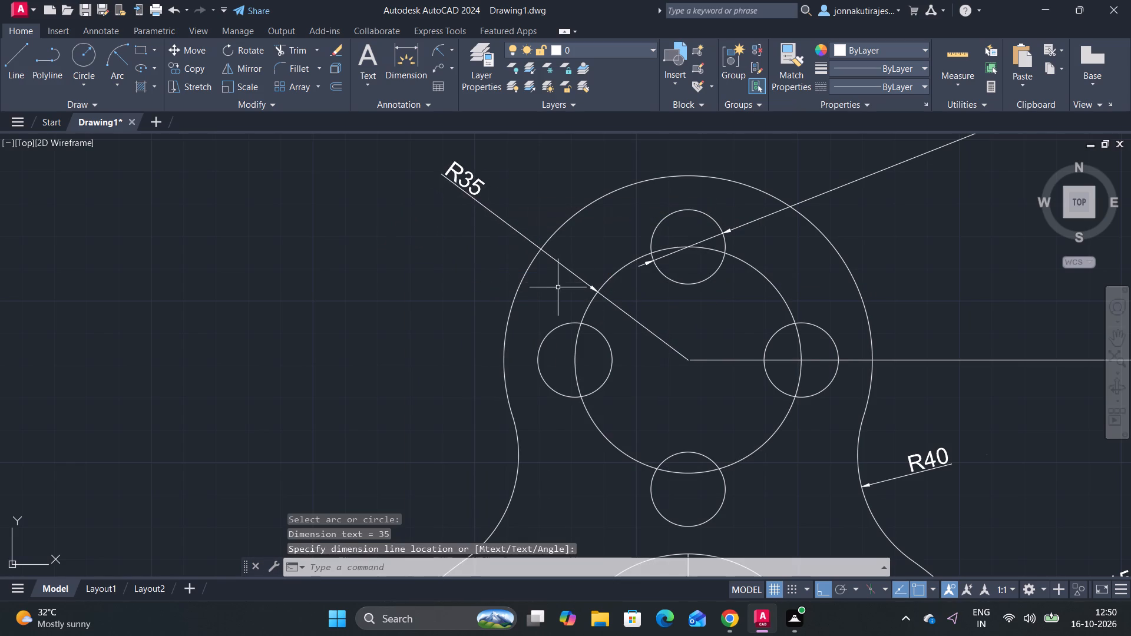
# Add a radius dimension to the inner outline's top arc around the slot, with its text outside the body at the upper left.
pyautogui.scroll(-2, 559, 287)
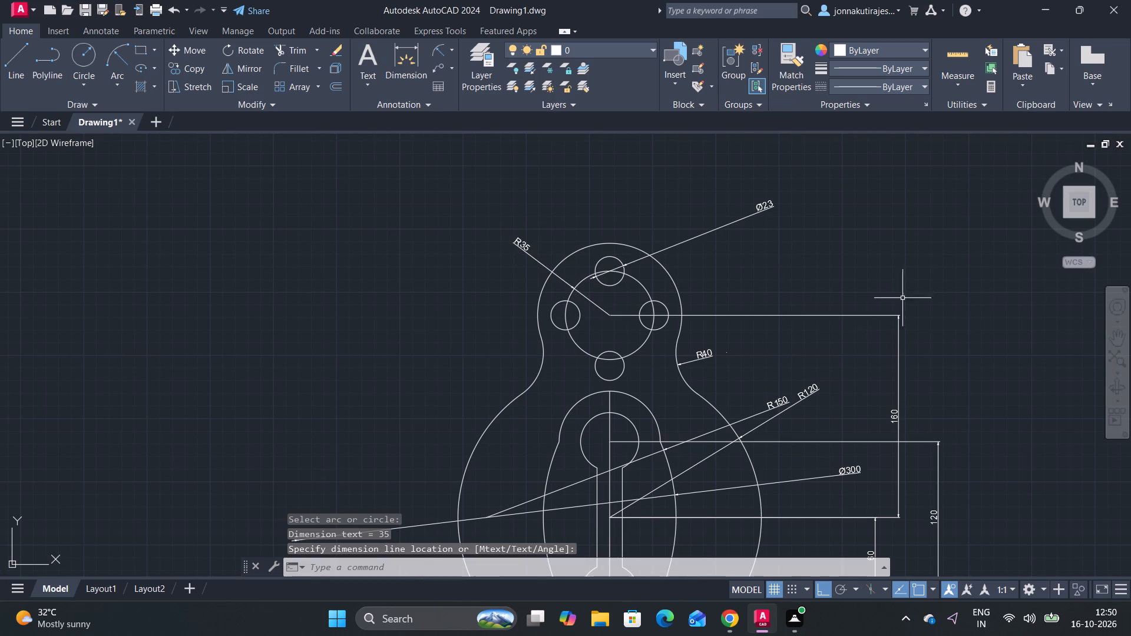
pyautogui.moveTo(940, 251); pyautogui.dragTo(934, 252, button='right')
pyautogui.click(960, 261)
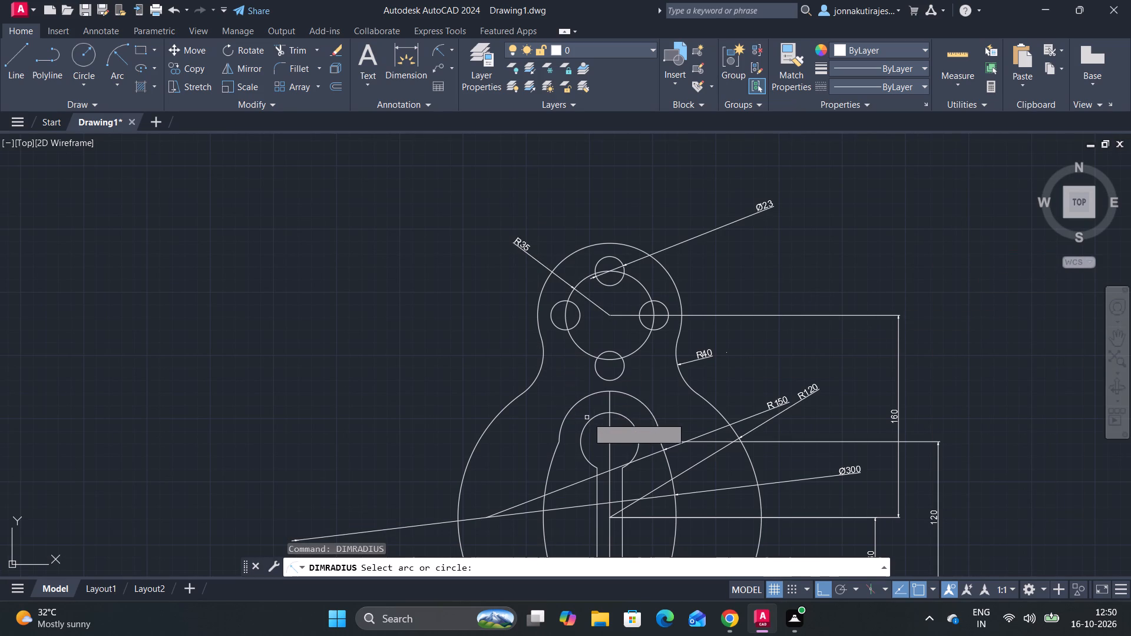
pyautogui.click(576, 406)
pyautogui.click(435, 328)
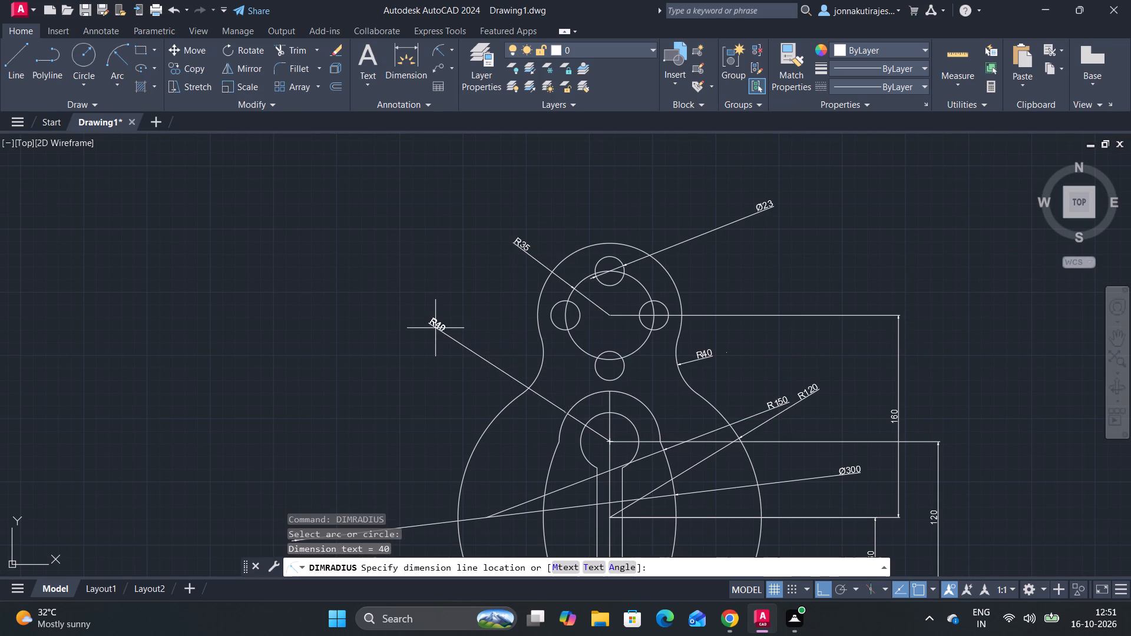
# Review the dimensions placed across the part and check the upper lobe and slot area for missing ones.
pyautogui.scroll(-1, 497, 419)
pyautogui.moveTo(499, 418); pyautogui.dragTo(602, 372, button='middle')
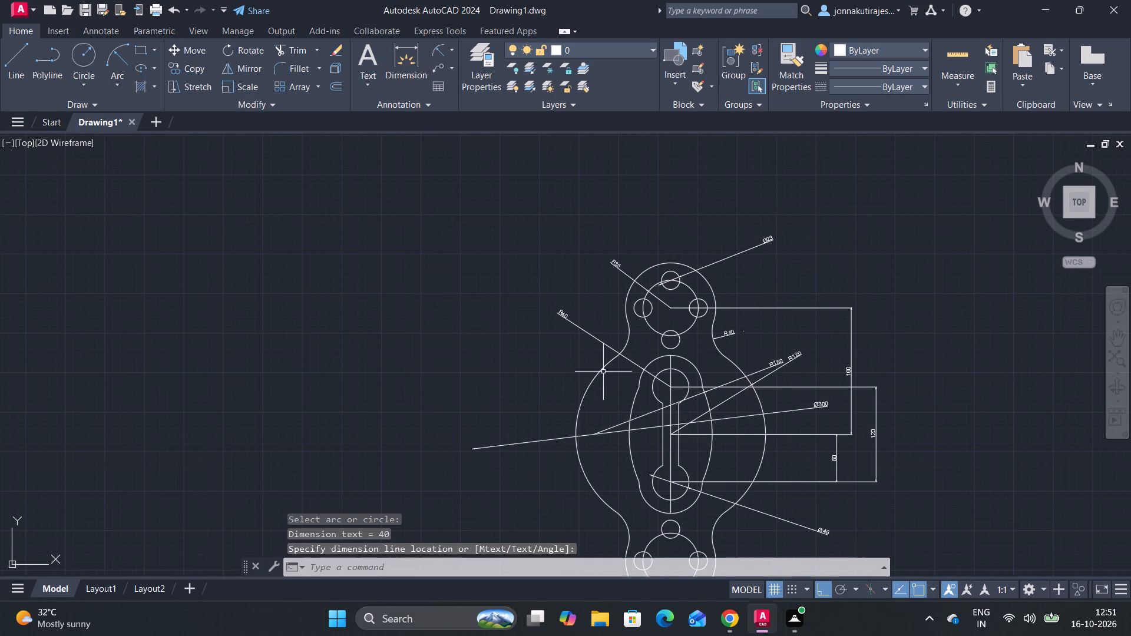
pyautogui.scroll(2, 680, 423)
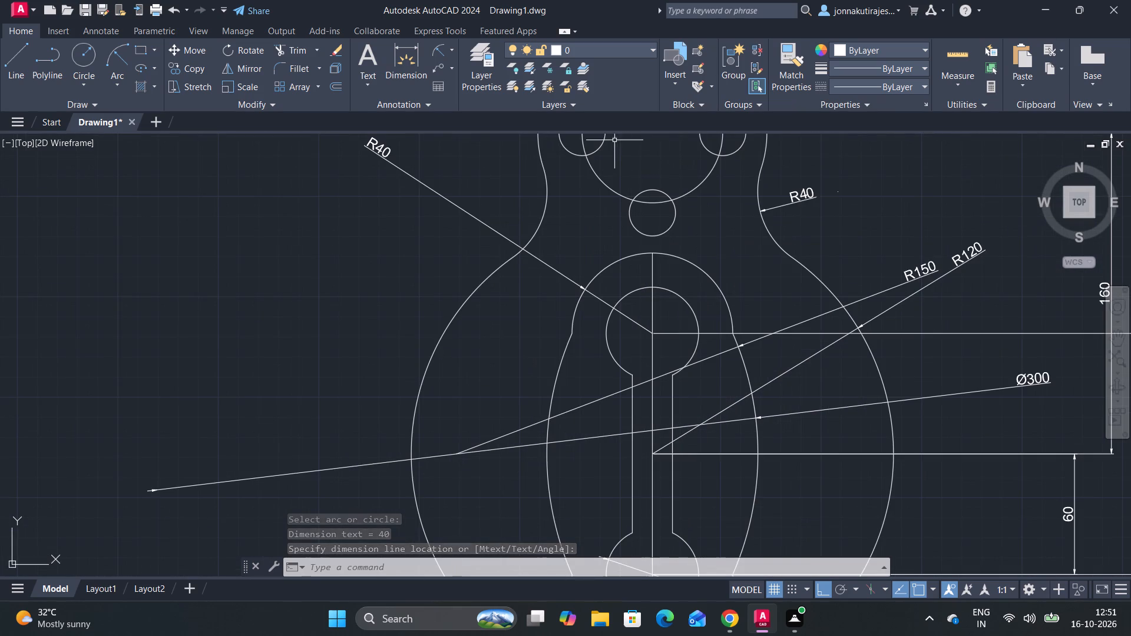
pyautogui.scroll(-3, 680, 344)
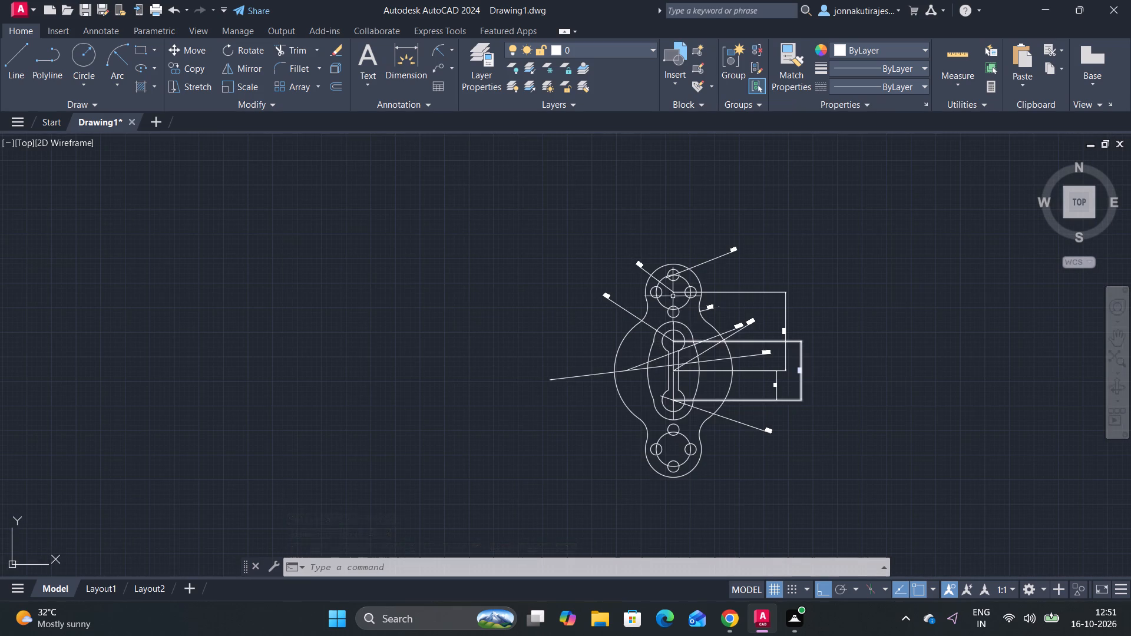
pyautogui.scroll(3, 673, 293)
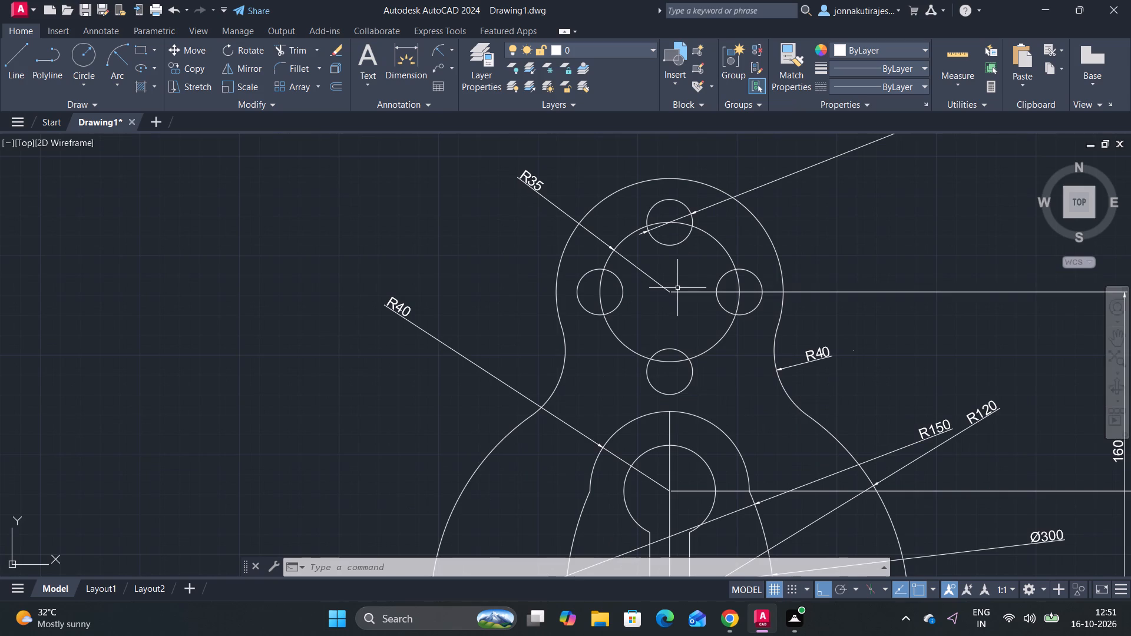
pyautogui.scroll(-2, 681, 286)
pyautogui.moveTo(686, 282); pyautogui.dragTo(653, 264, button='middle')
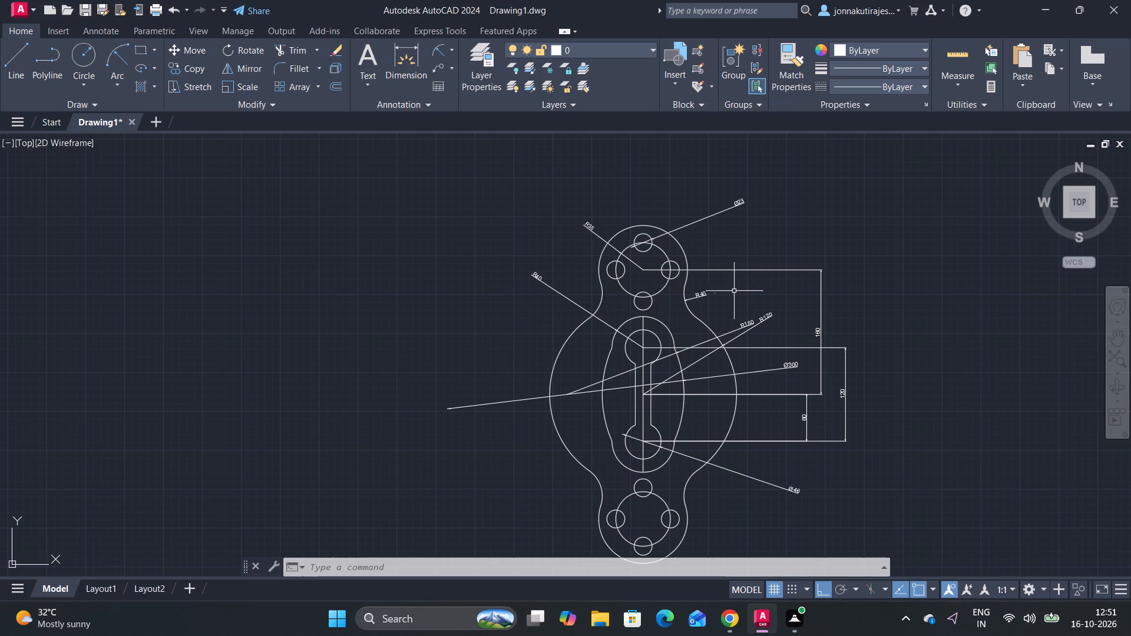
pyautogui.scroll(2, 667, 267)
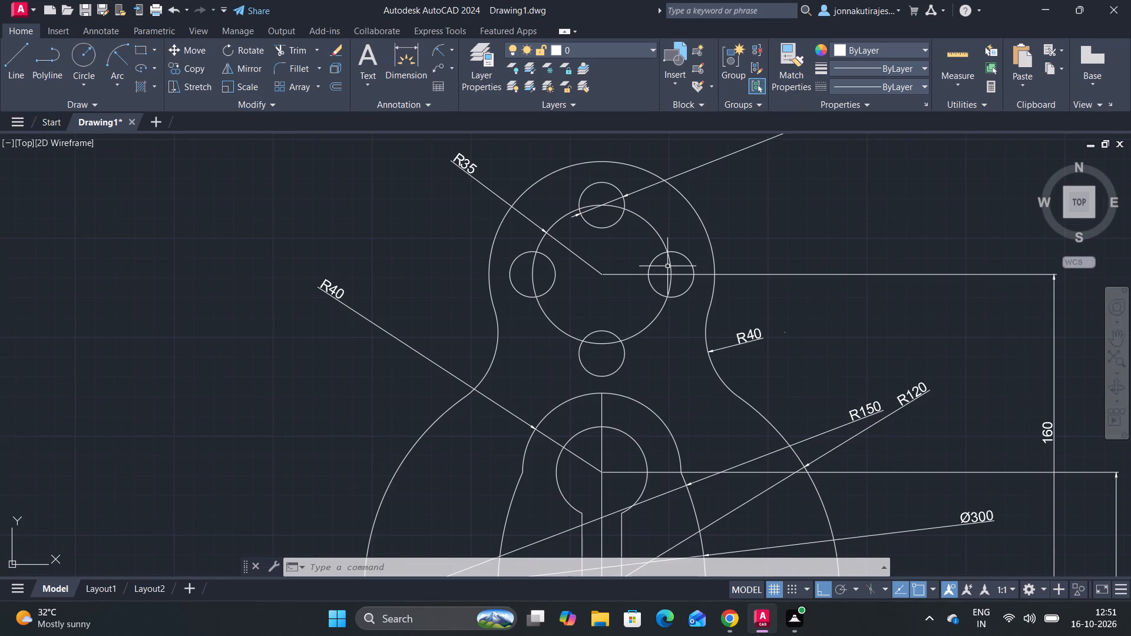
# Add a vertical linear dimension between the upper and lower lobe centres, placed outside the existing vertical dimensions beside the part.
pyautogui.click(448, 45)
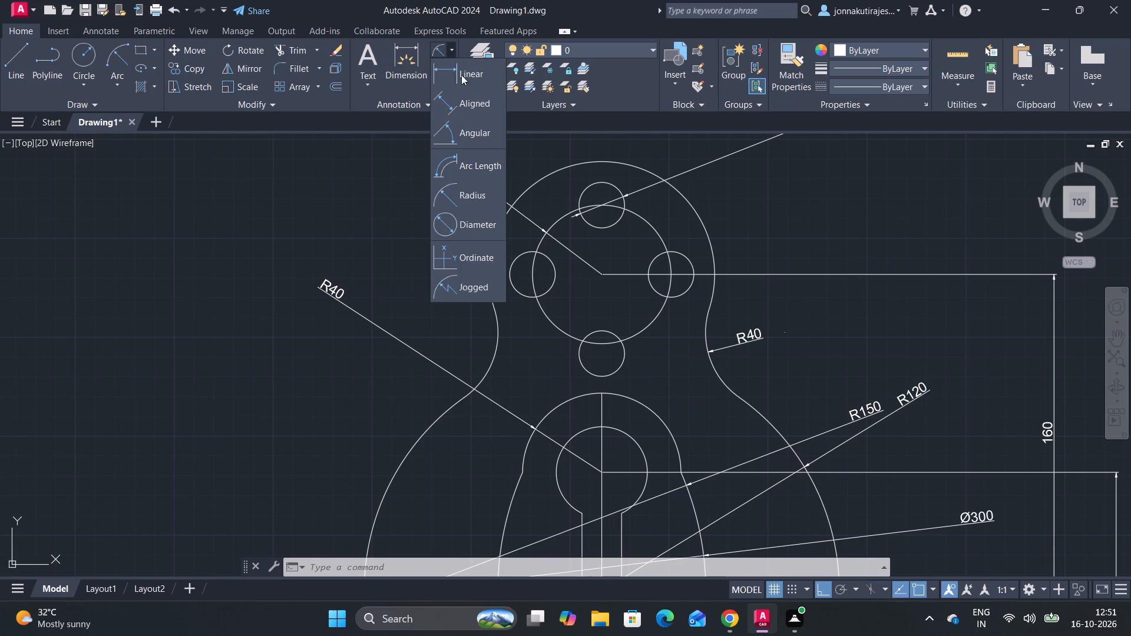
pyautogui.click(461, 67)
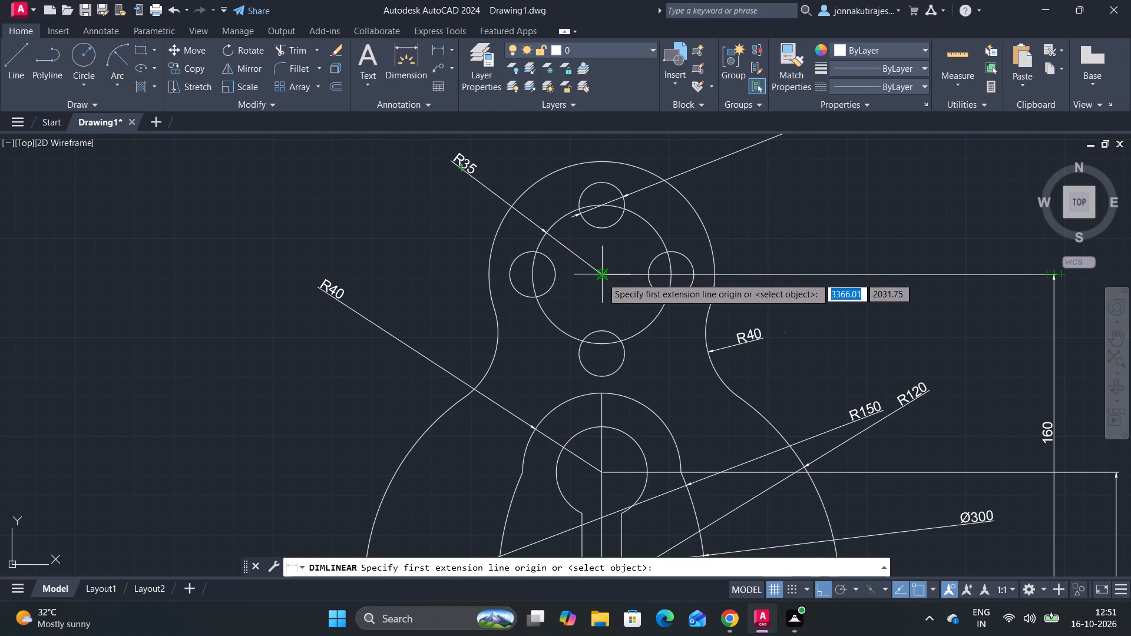
pyautogui.click(602, 277)
pyautogui.scroll(-2, 624, 305)
pyautogui.moveTo(629, 300); pyautogui.dragTo(709, 169, button='middle')
pyautogui.scroll(-1, 629, 300)
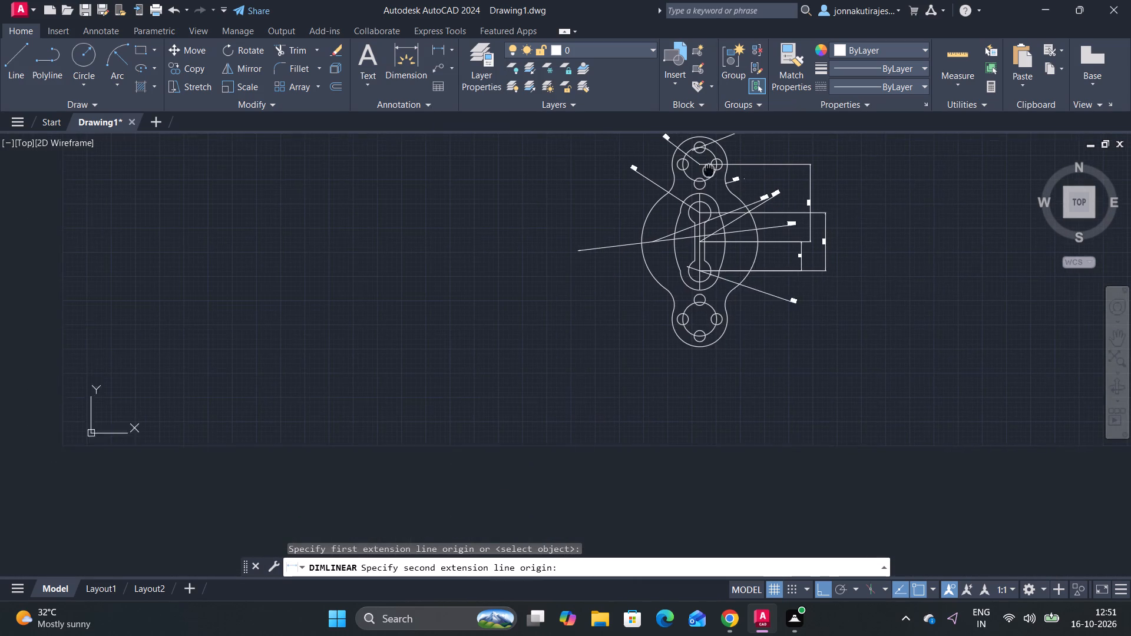
pyautogui.scroll(3, 692, 310)
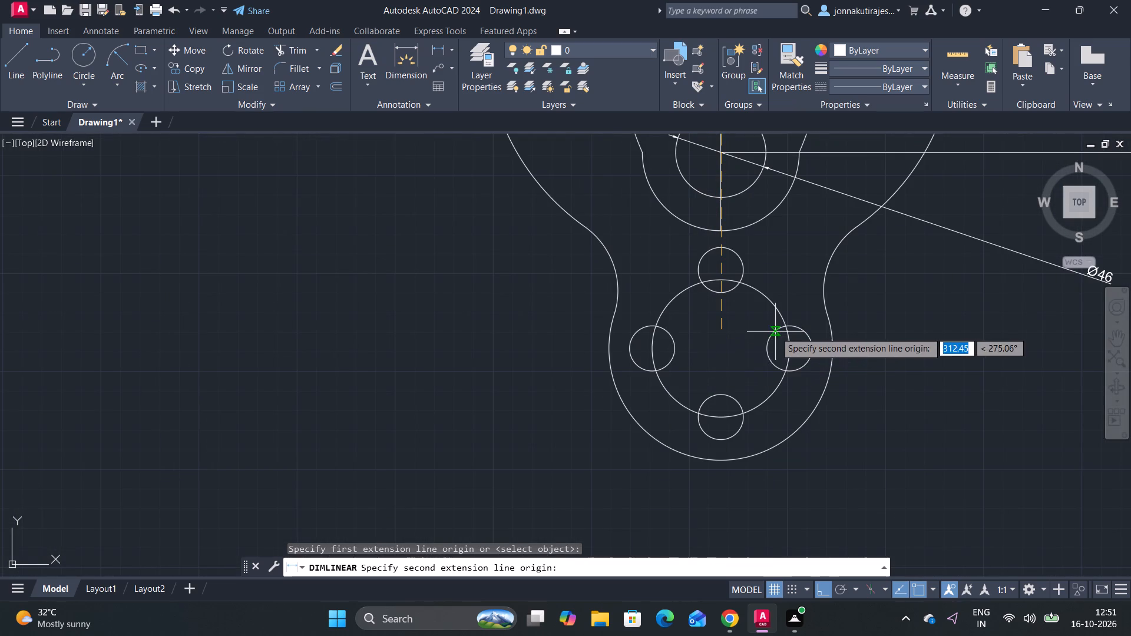
pyautogui.click(723, 347)
pyautogui.scroll(-4, 963, 365)
pyautogui.moveTo(1043, 362); pyautogui.dragTo(951, 382, button='middle')
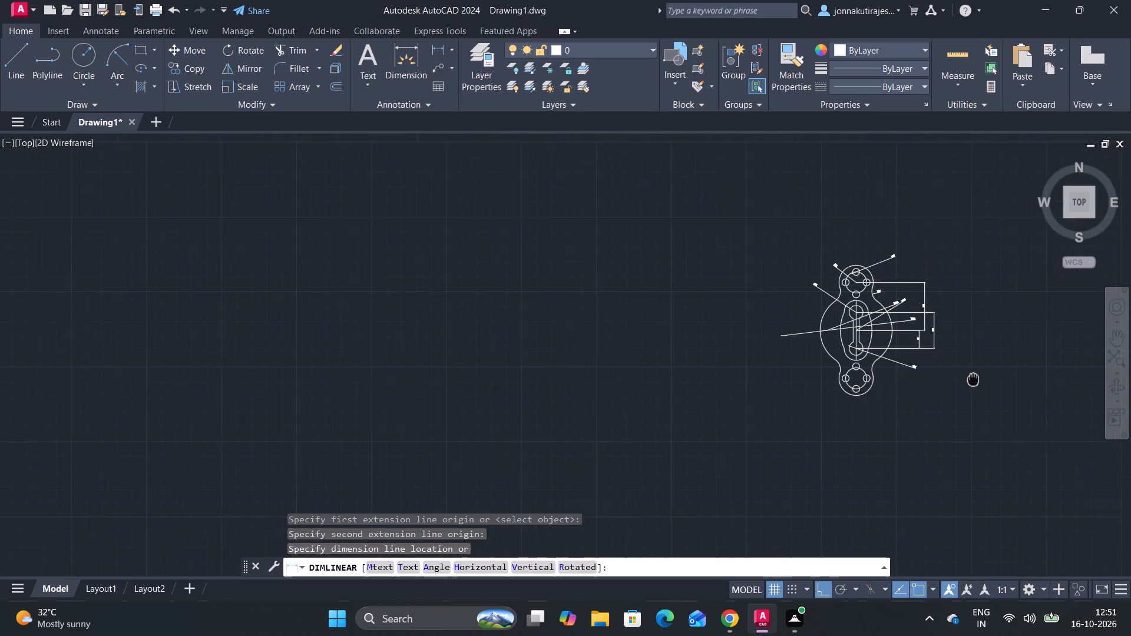
pyautogui.moveTo(951, 382); pyautogui.dragTo(910, 384, button='middle')
pyautogui.scroll(2, 897, 365)
pyautogui.scroll(2, 848, 342)
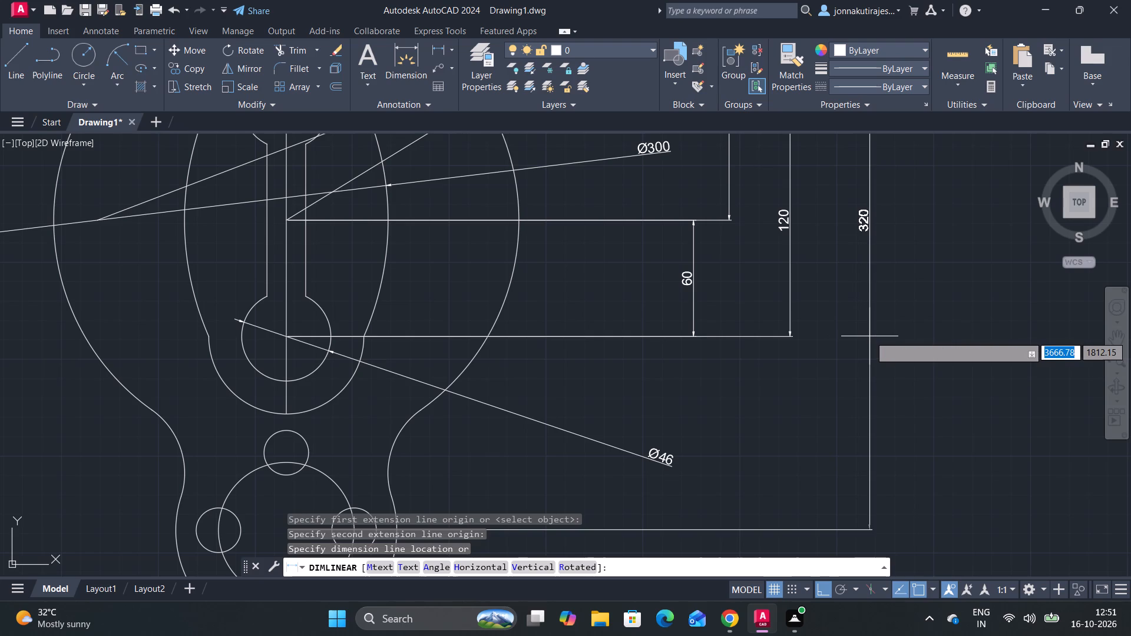
pyautogui.click(865, 338)
pyautogui.scroll(-4, 865, 338)
pyautogui.moveTo(846, 365); pyautogui.dragTo(733, 393, button='middle')
pyautogui.scroll(1, 731, 394)
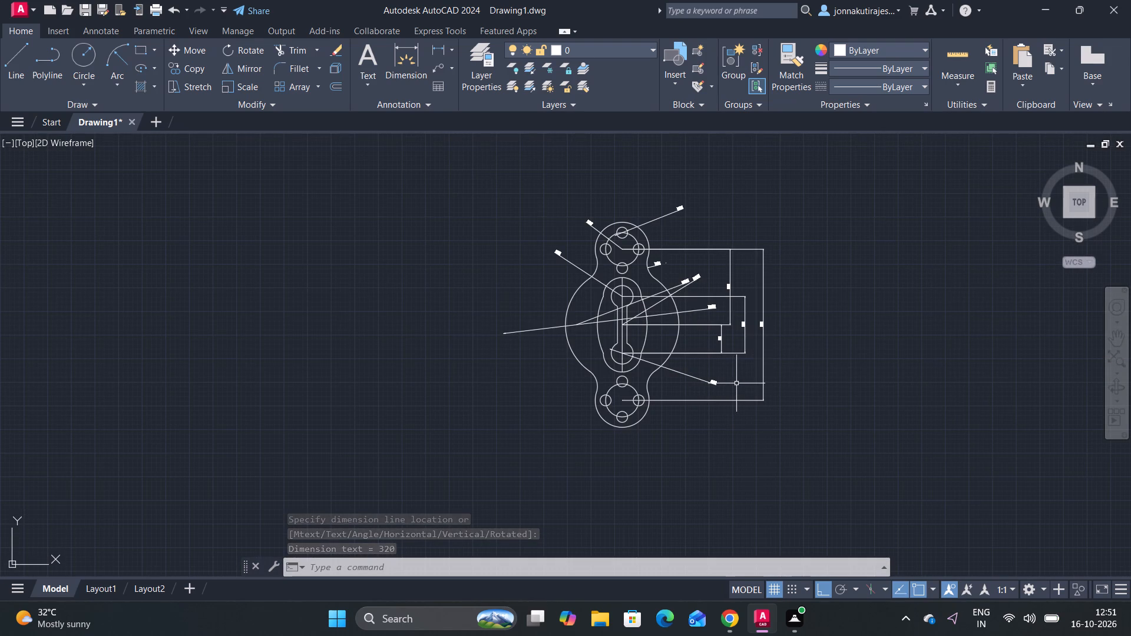
# Run the LOGFILEOFF command to stop command logging.
pyautogui.click(400, 564)
pyautogui.write('lo')
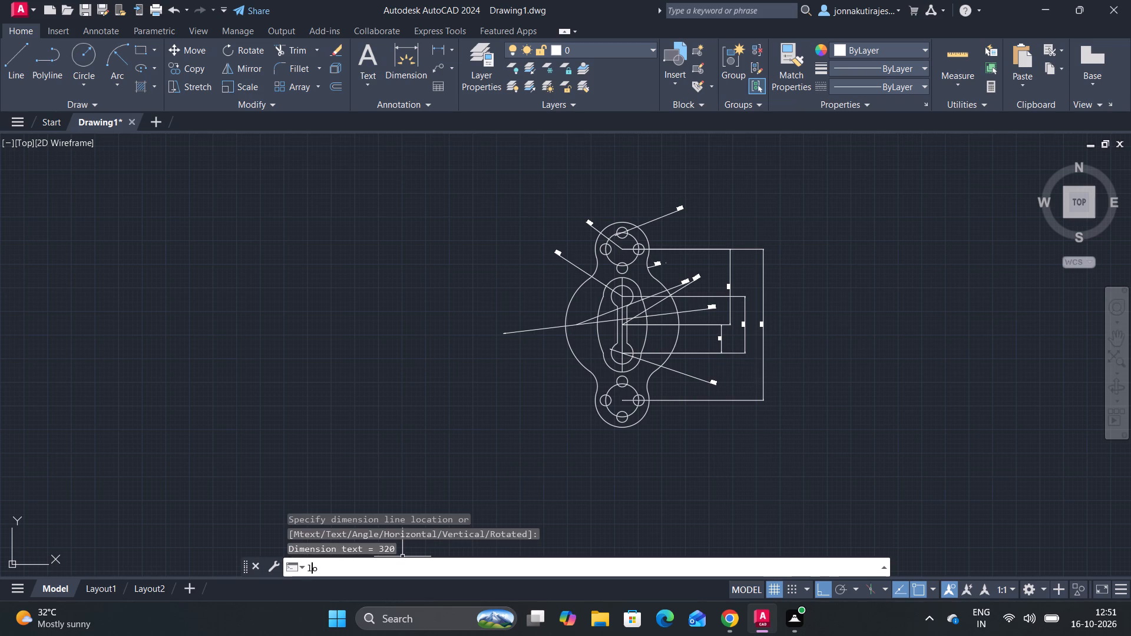
pyautogui.click(391, 459)
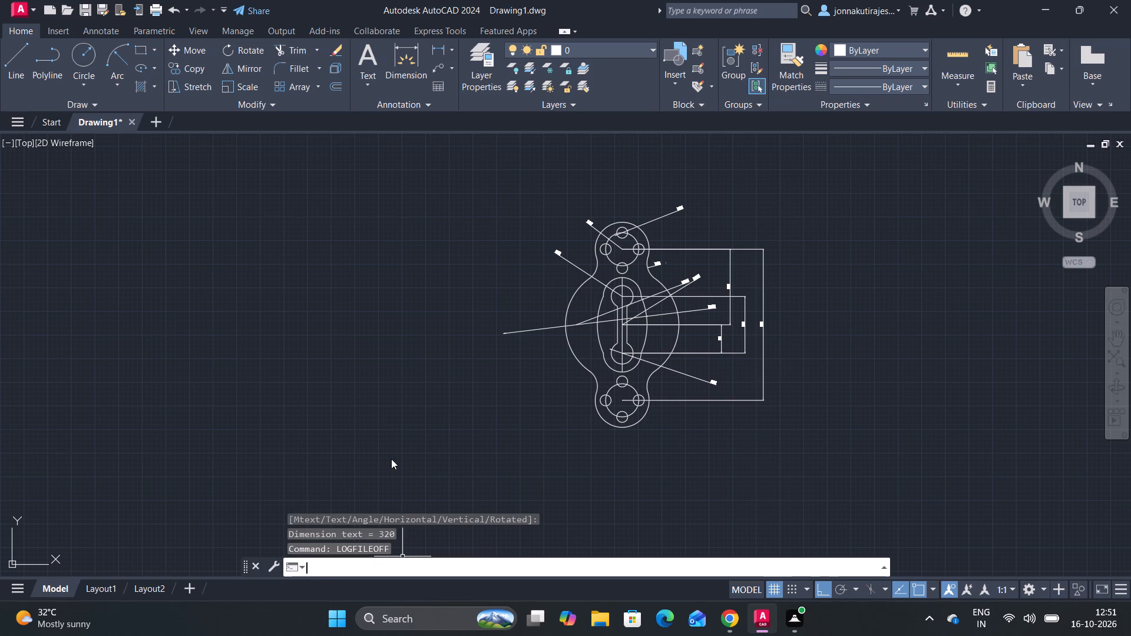
# Save the drawing in Documents under the name Symmetrical Flange Link.
pyautogui.hotkey('ctrl', 's')
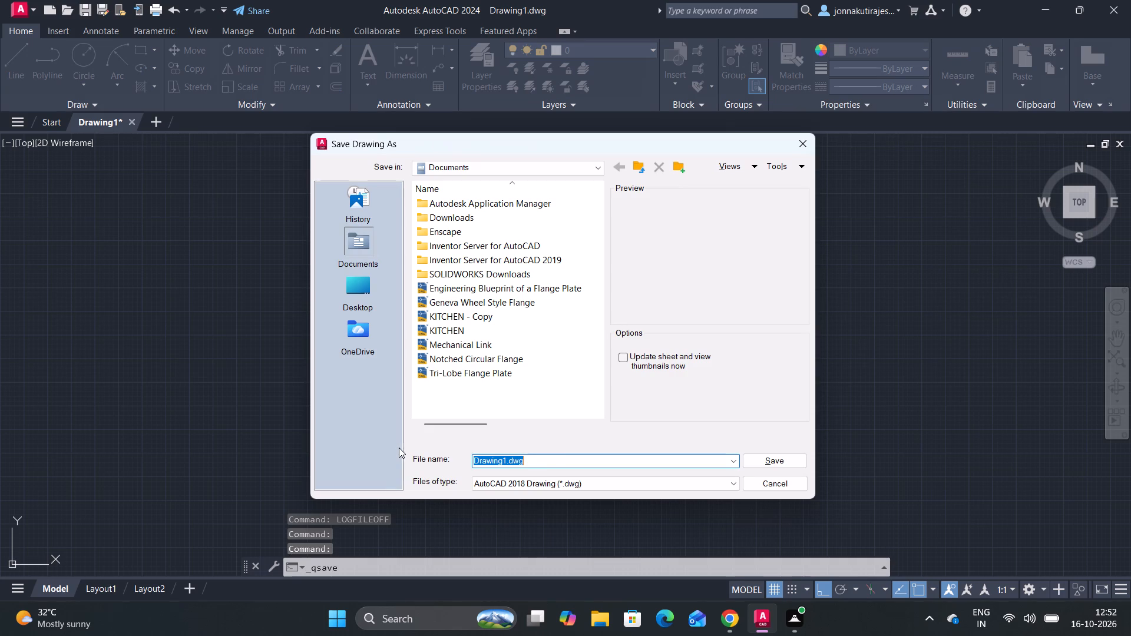
pyautogui.hotkey('ctrl', 'v')
pyautogui.press('Return')
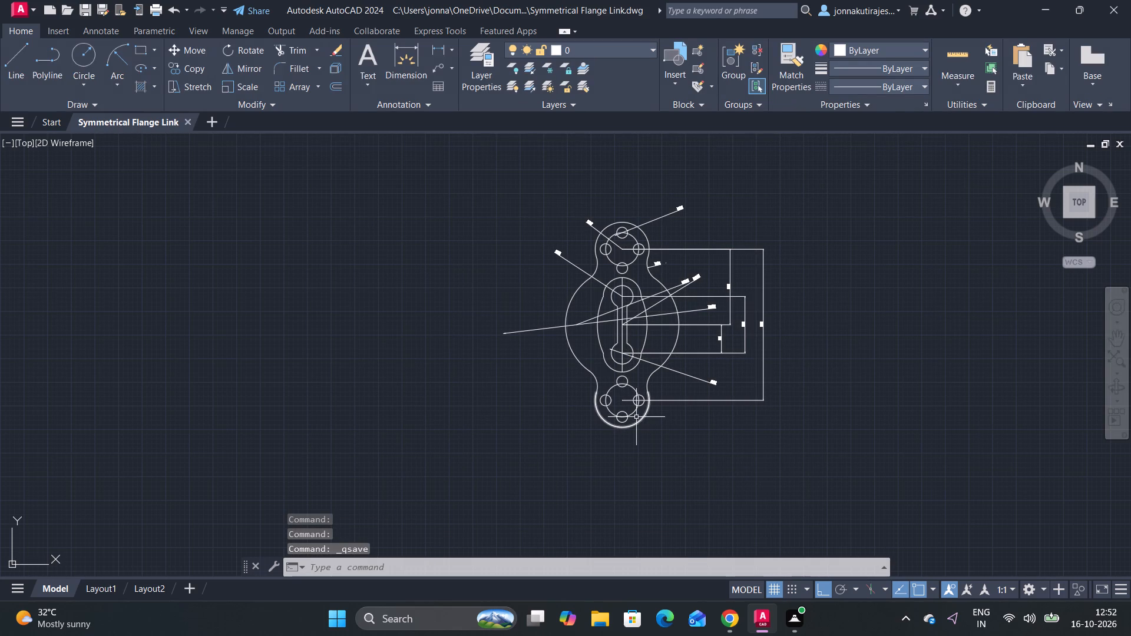
# Set up a plot with DWG To PDF.pc3, paper ISO expand A4 (297.00 x 210.00 MM), landscape orientation and the plot centred.
pyautogui.moveTo(619, 440); pyautogui.dragTo(531, 448, button='middle')
pyautogui.scroll(1, 619, 440)
pyautogui.scroll(-1, 554, 445)
pyautogui.moveTo(554, 445); pyautogui.dragTo(549, 481, button='middle')
pyautogui.moveTo(564, 456); pyautogui.dragTo(574, 435, button='middle')
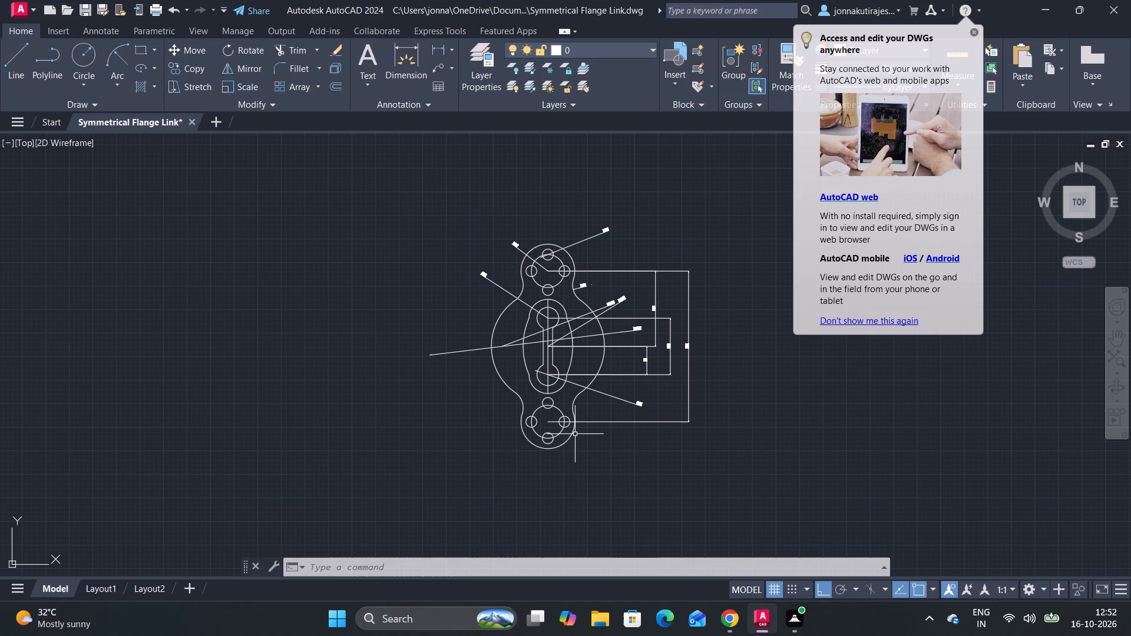
pyautogui.write('plo')
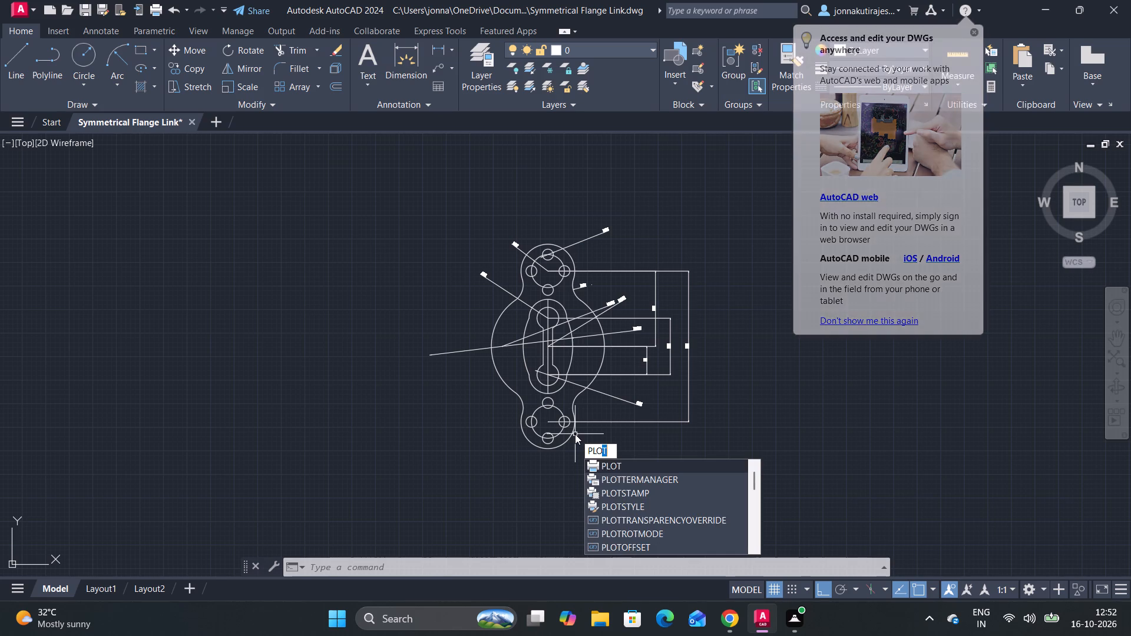
pyautogui.click(630, 465)
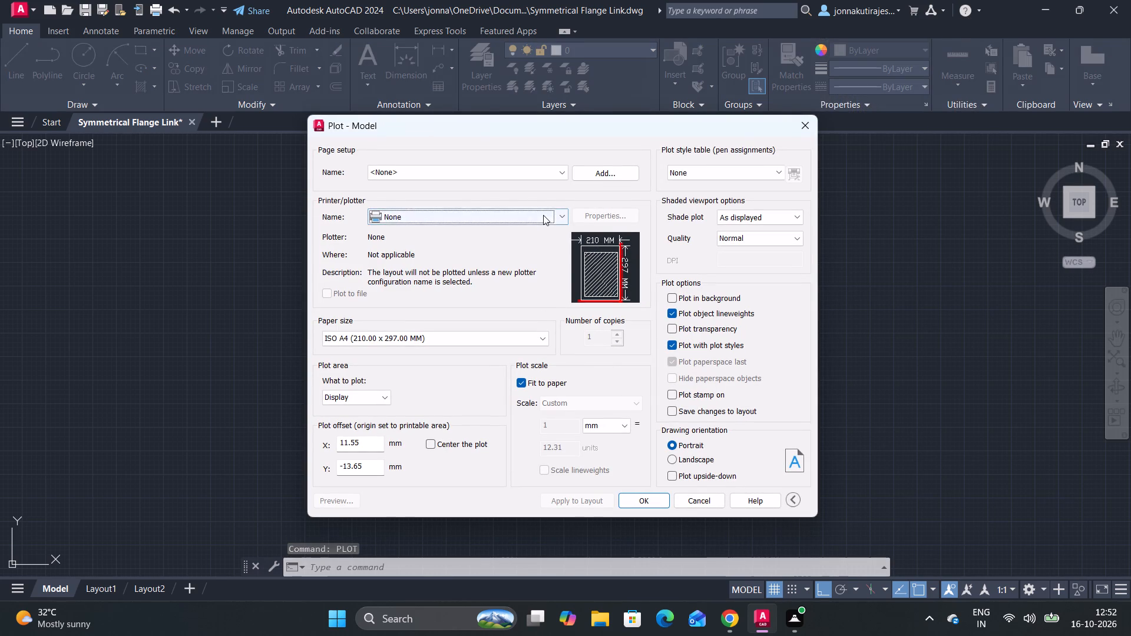
pyautogui.click(543, 215)
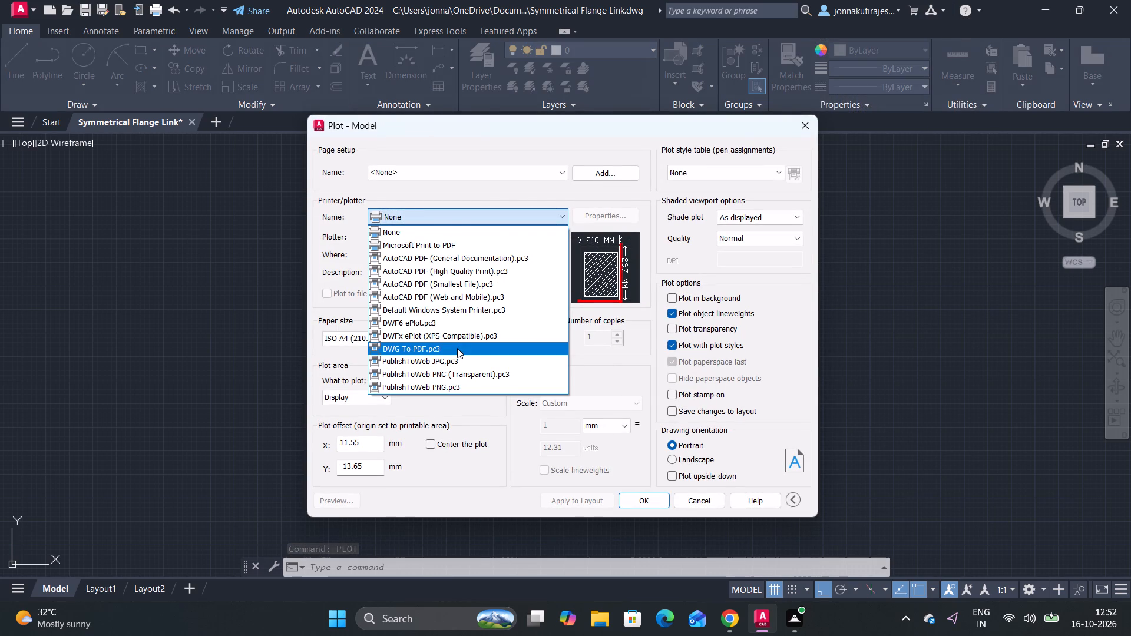
pyautogui.click(457, 348)
pyautogui.click(463, 342)
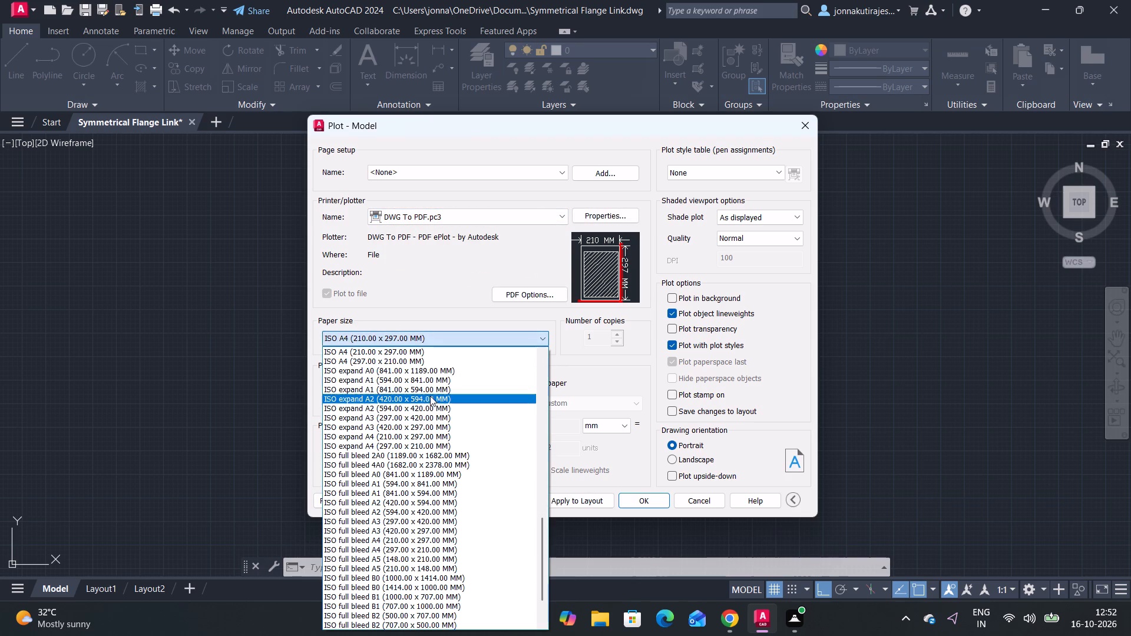
pyautogui.click(404, 444)
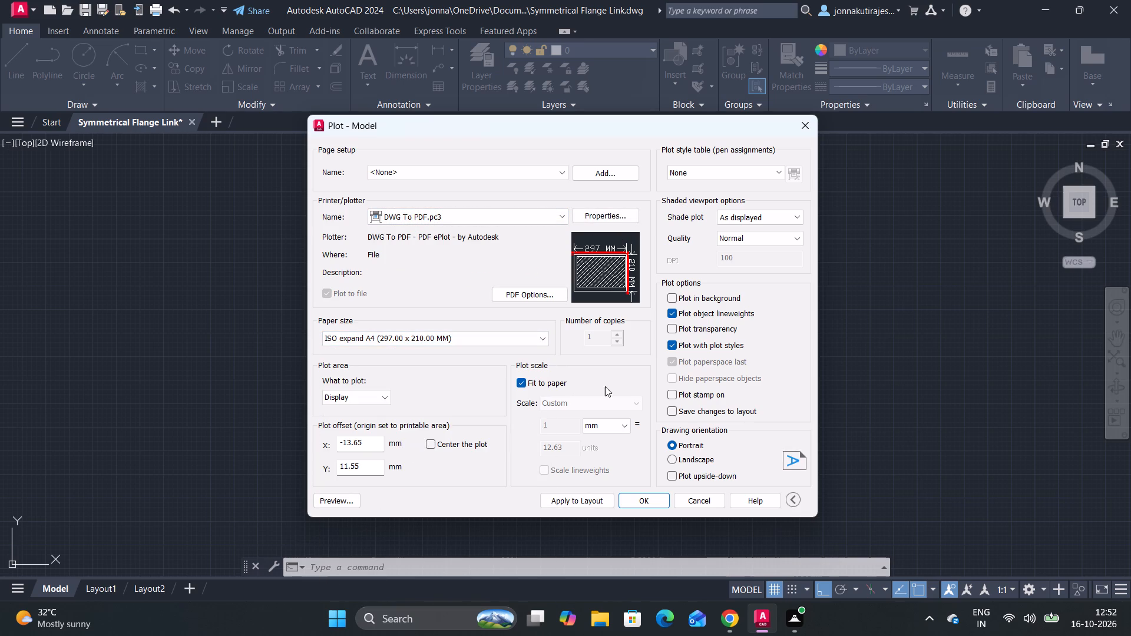
pyautogui.click(672, 459)
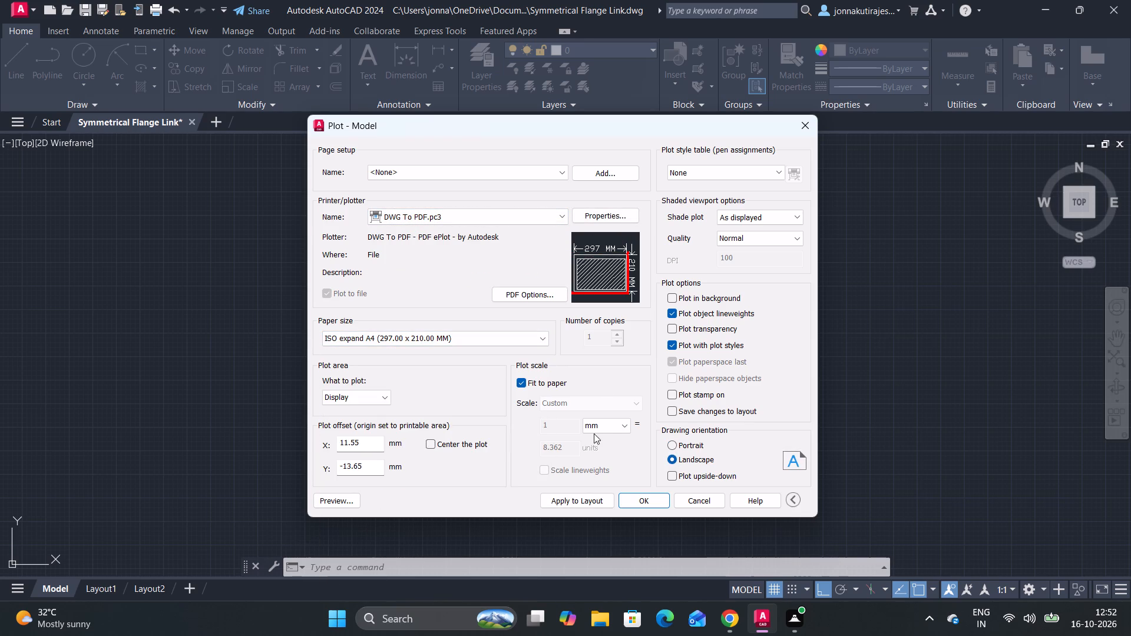
pyautogui.click(538, 468)
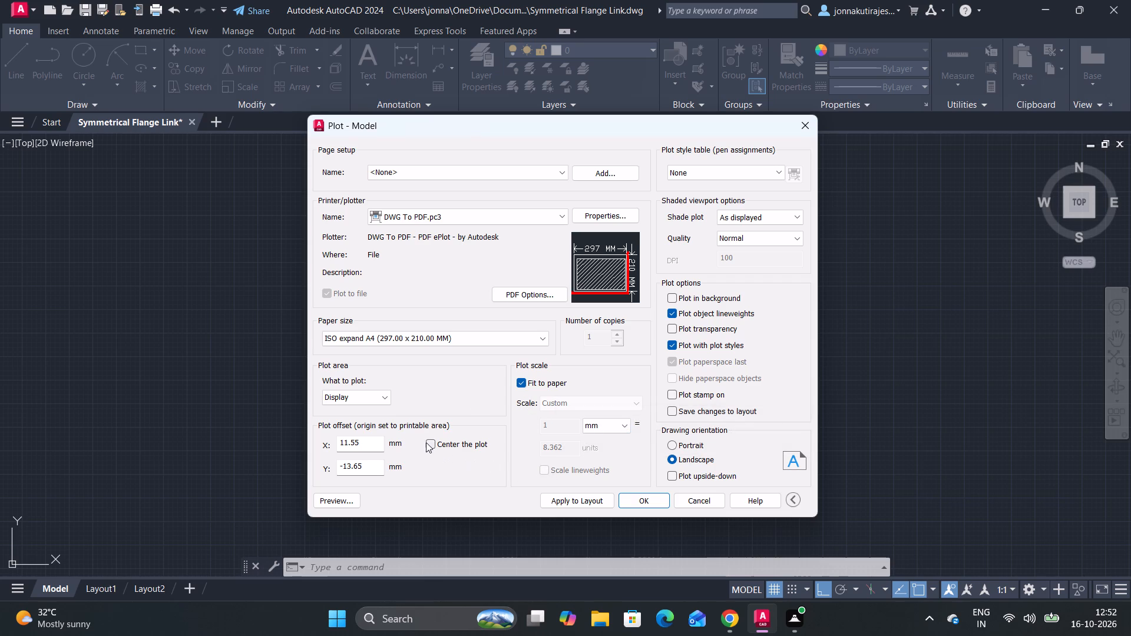
pyautogui.click(426, 442)
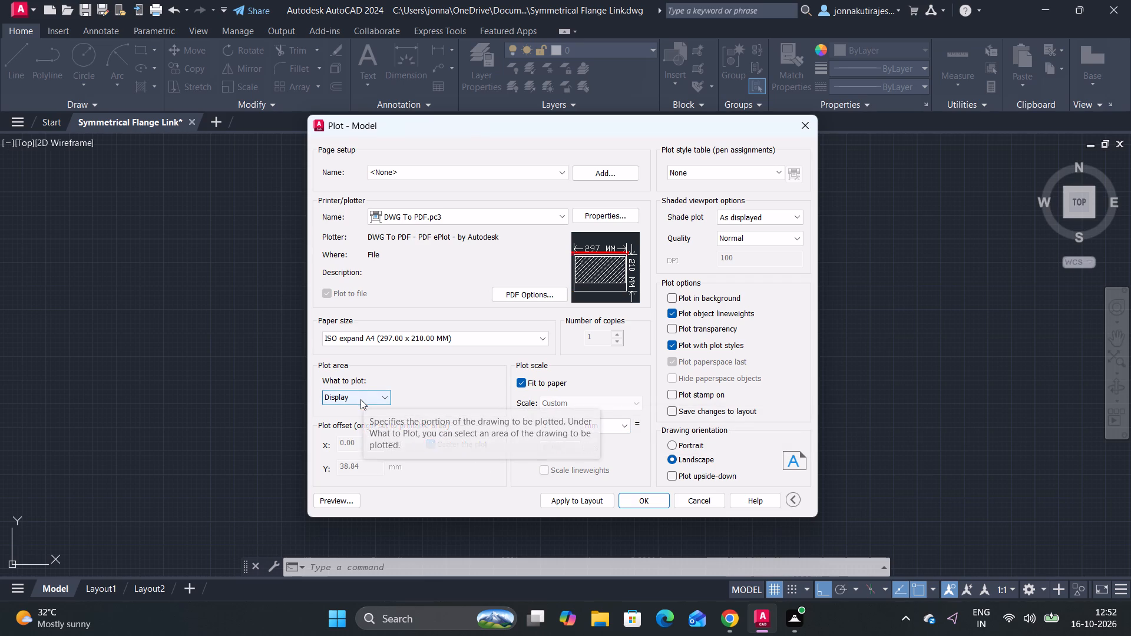
# Set the plot area to a window enclosing the whole part and all its dimensions.
pyautogui.click(361, 399)
pyautogui.click(378, 443)
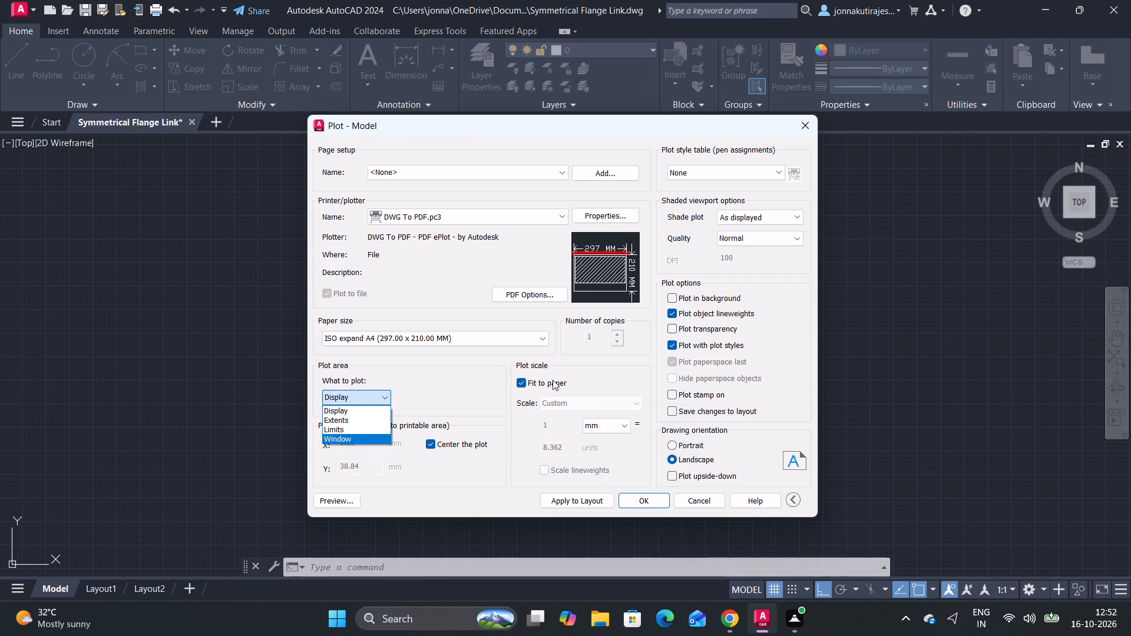
pyautogui.click(375, 439)
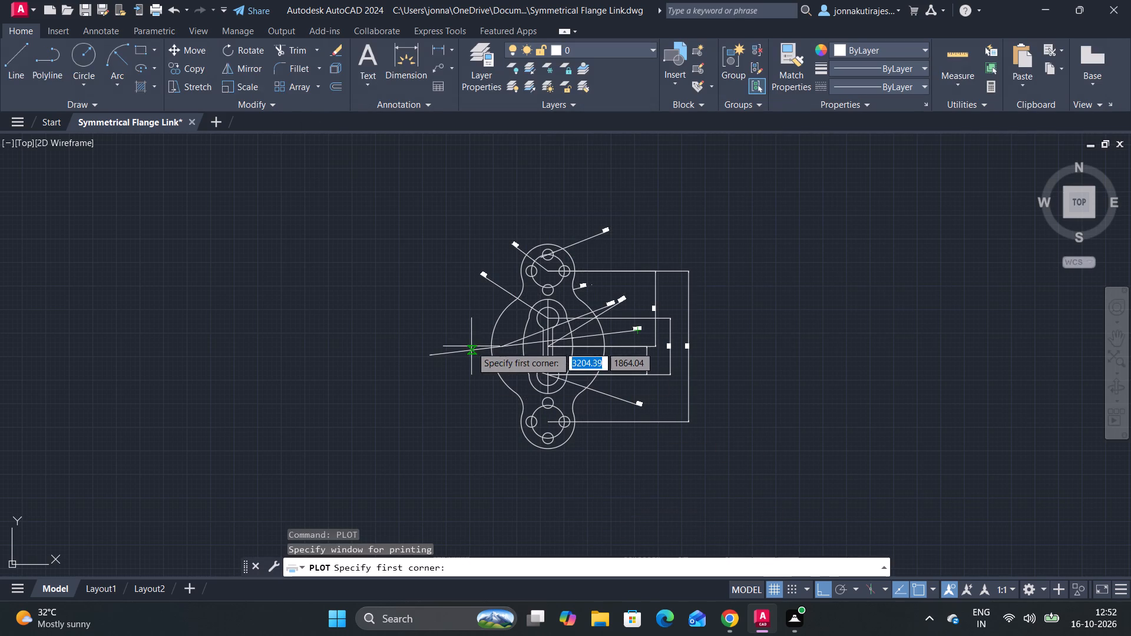
pyautogui.click(375, 206)
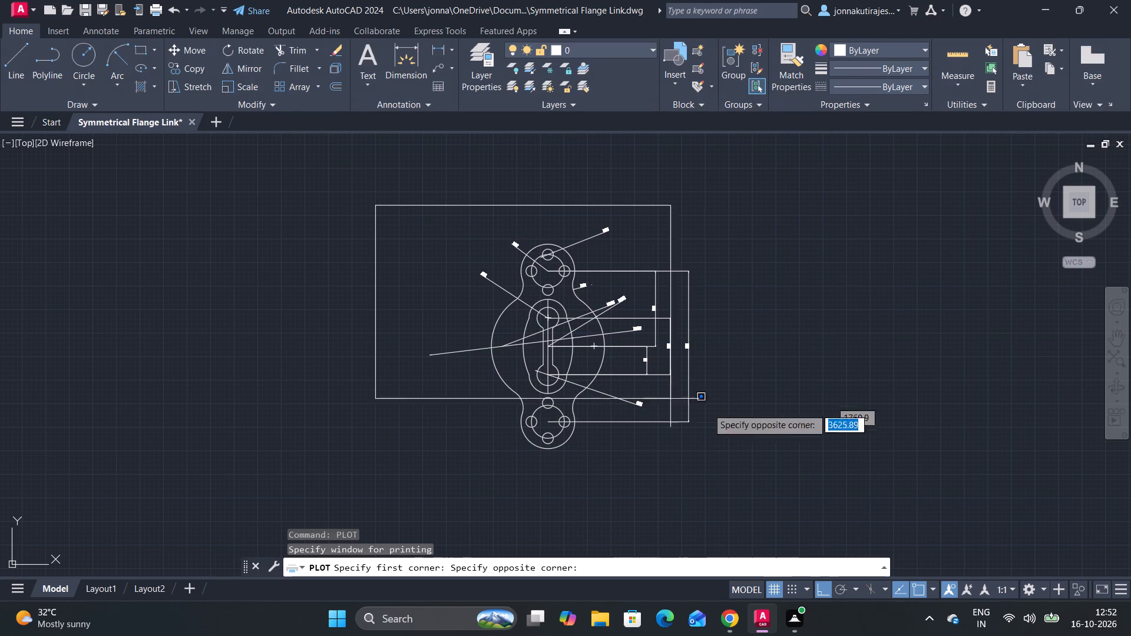
pyautogui.click(768, 489)
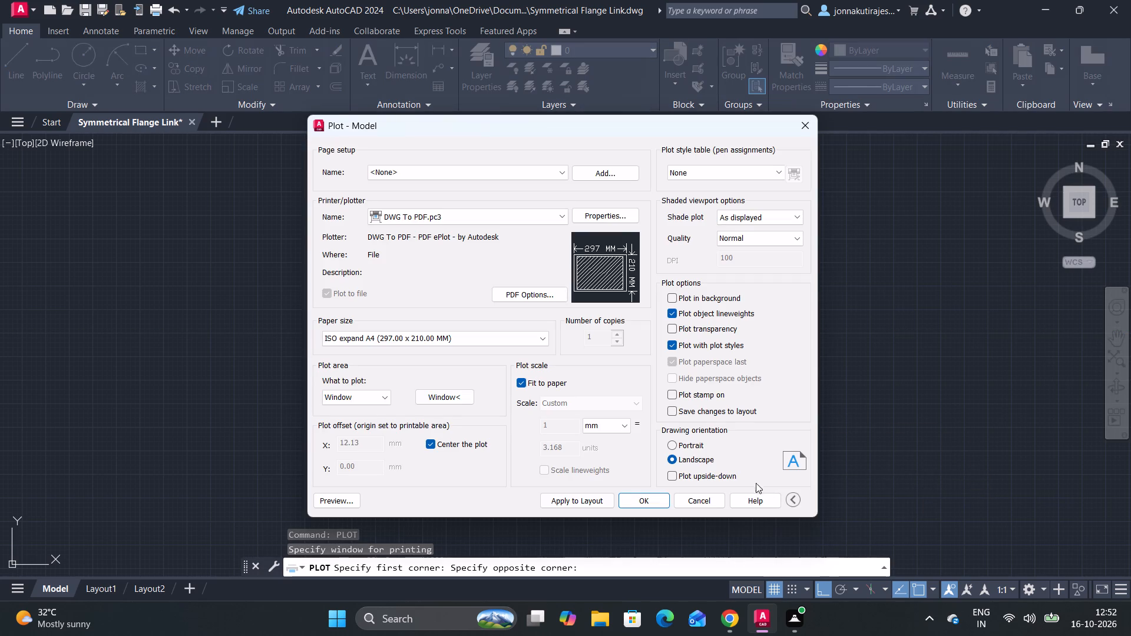
# Plot the drawing to Symmetrical Flange Link-Model.pdf in the Documents folder.
pyautogui.click(648, 496)
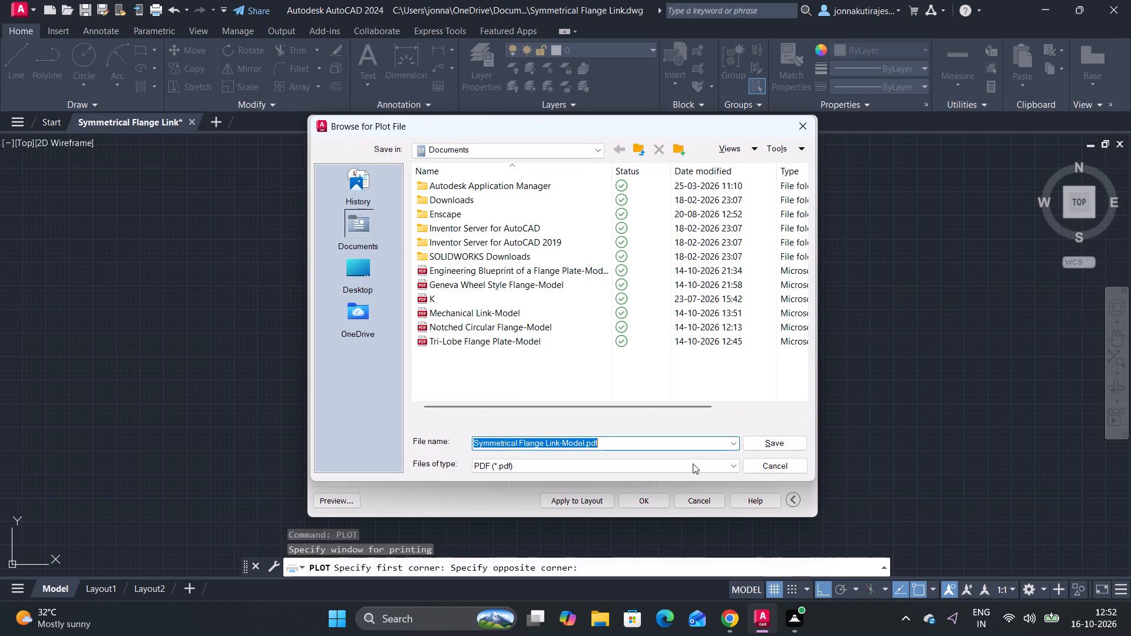
pyautogui.click(770, 439)
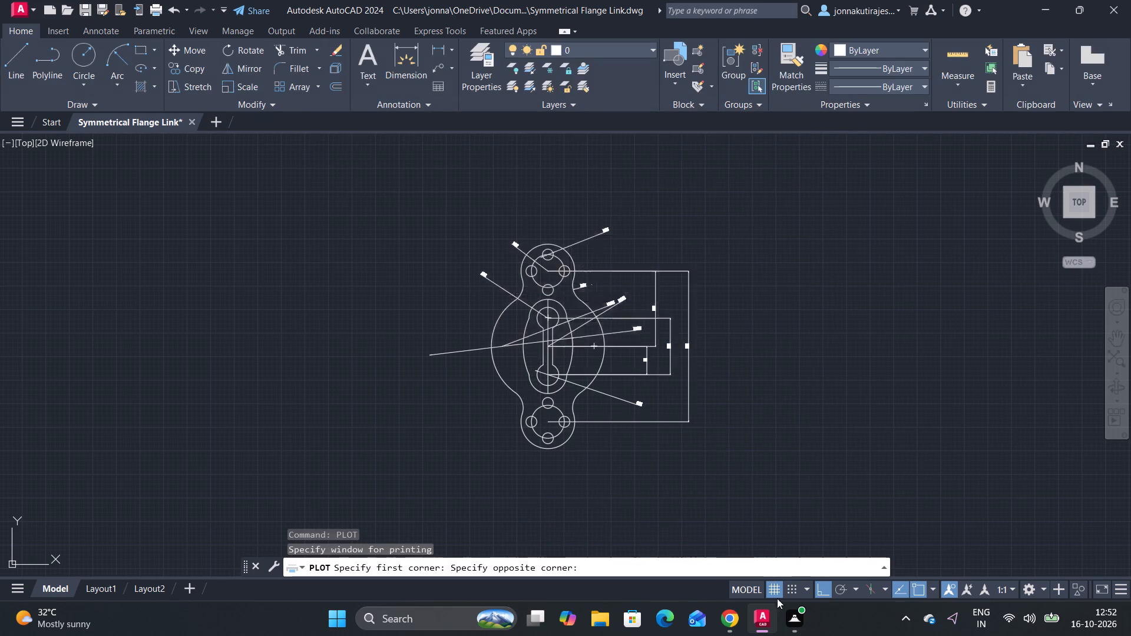